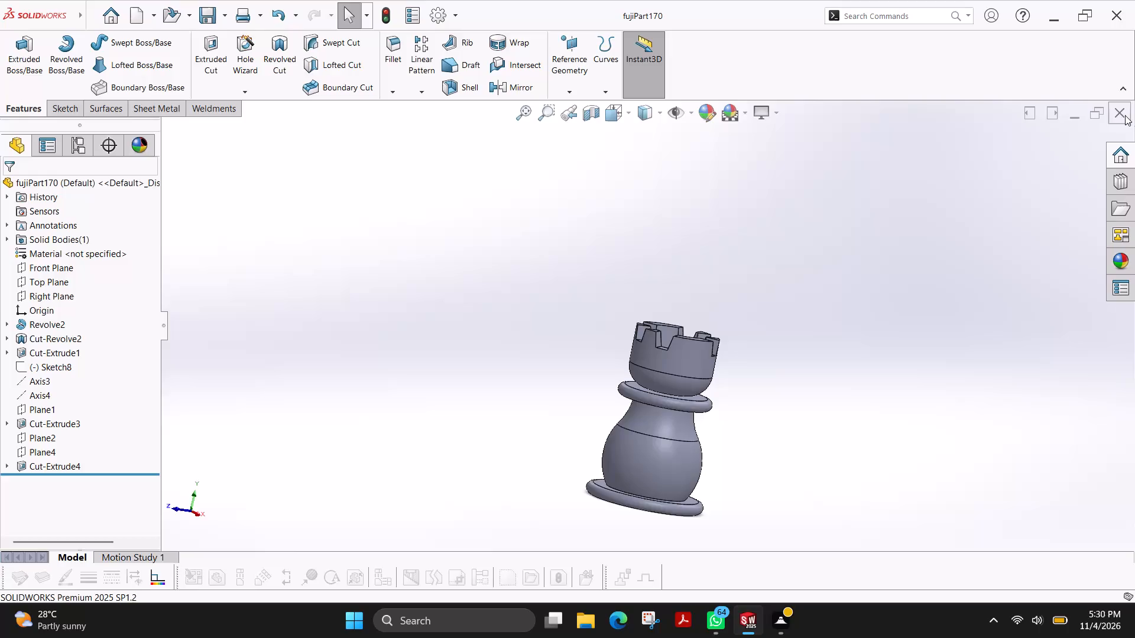
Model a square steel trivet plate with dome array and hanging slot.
Close the open chess rook part fujiPart170.
{"action": "left_click", "coordinate": [1125, 115]}
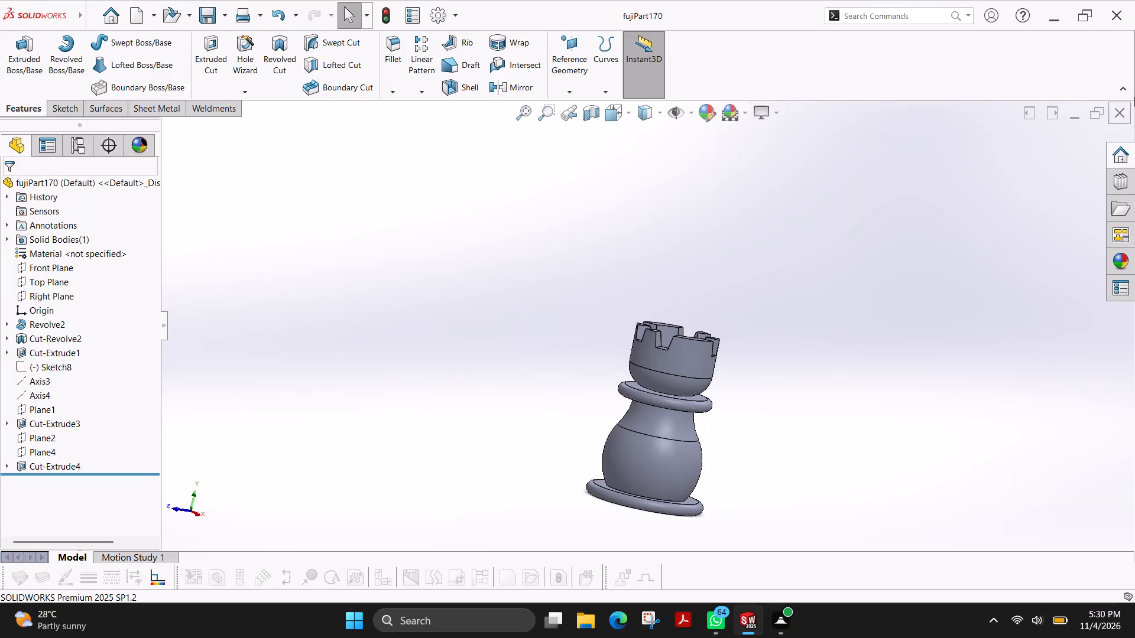
{"action": "left_click", "coordinate": [1118, 116]}
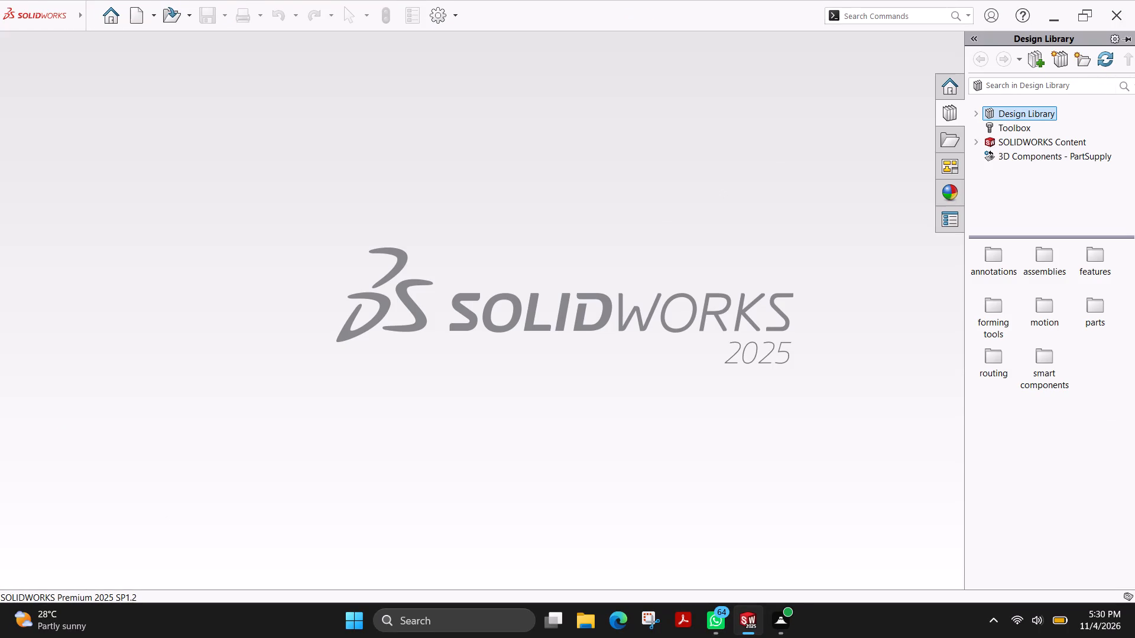
Collapse the Design Library pane to free the workspace.
{"action": "left_click_drag", "start_coordinate": [965, 55], "coordinate": [996, 55]}
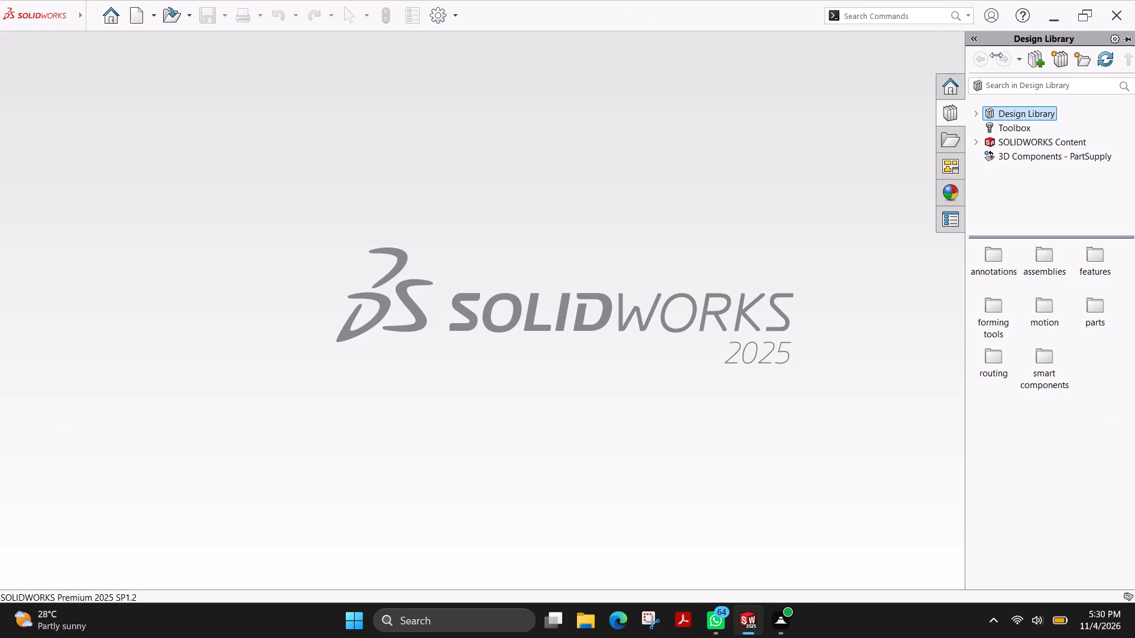
{"action": "left_click_drag", "start_coordinate": [996, 55], "coordinate": [1134, 63]}
{"action": "left_click", "coordinate": [92, 133]}
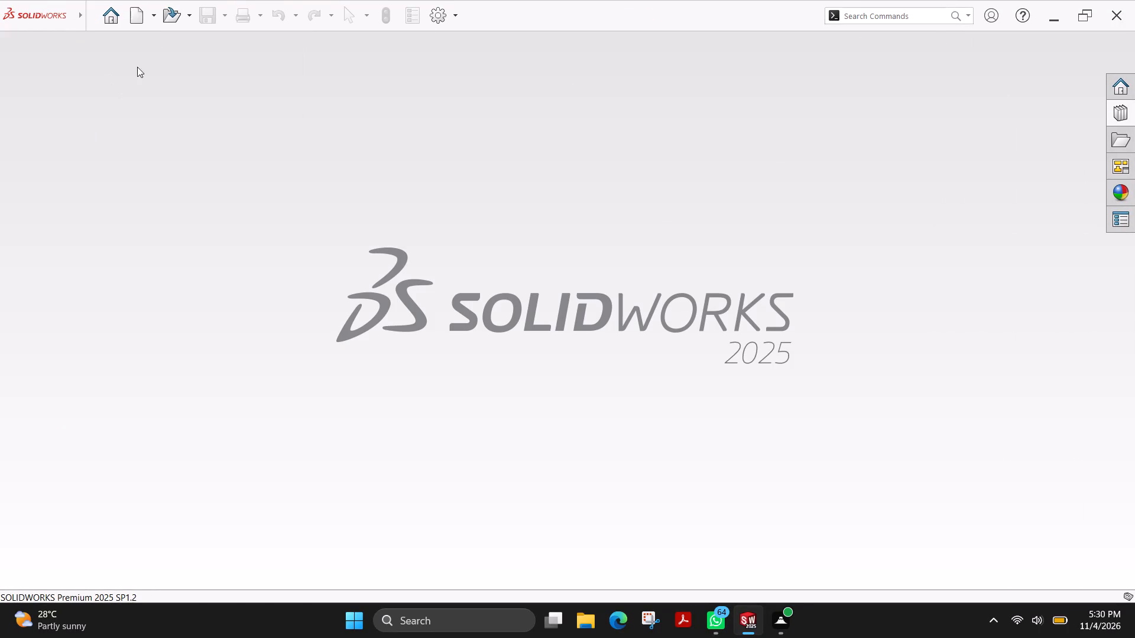
Create a new part document.
{"action": "left_click", "coordinate": [141, 20]}
{"action": "left_click", "coordinate": [466, 460]}
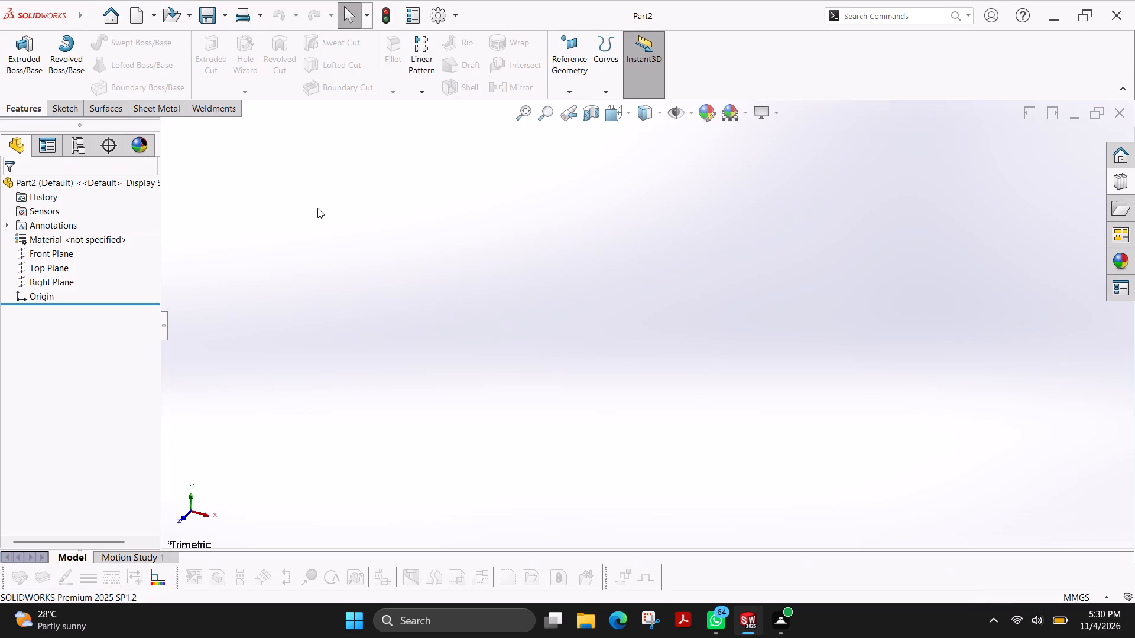
Sketch a center rectangle about 148 by 156 mm on the Top Plane, centered on the origin.
{"action": "left_click", "coordinate": [62, 105]}
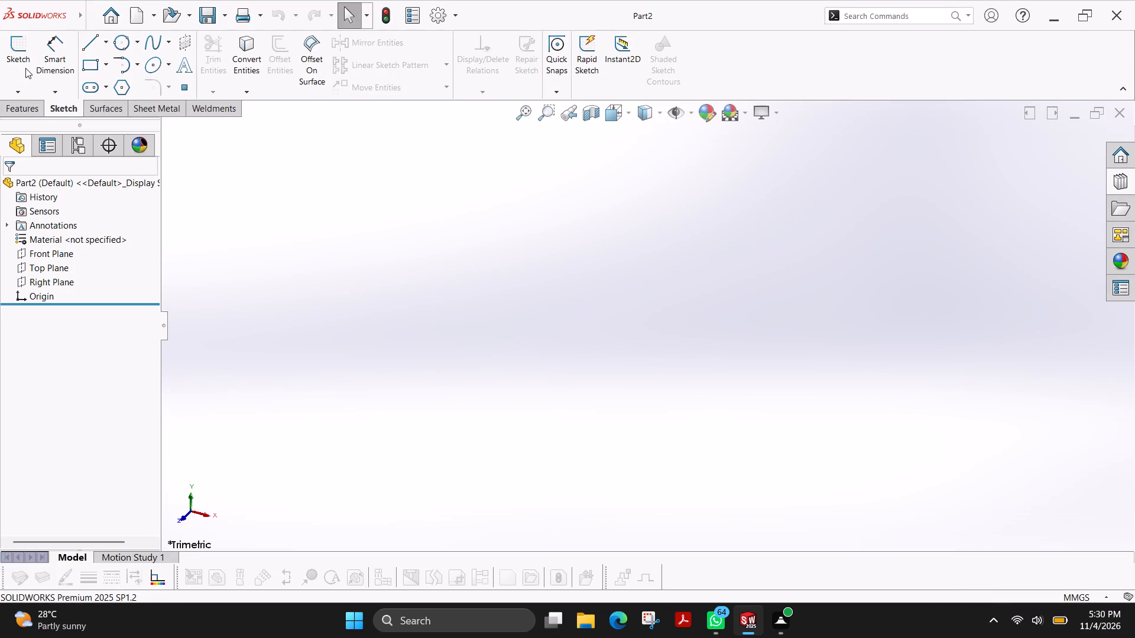
{"action": "left_click", "coordinate": [25, 68]}
{"action": "left_click", "coordinate": [455, 336]}
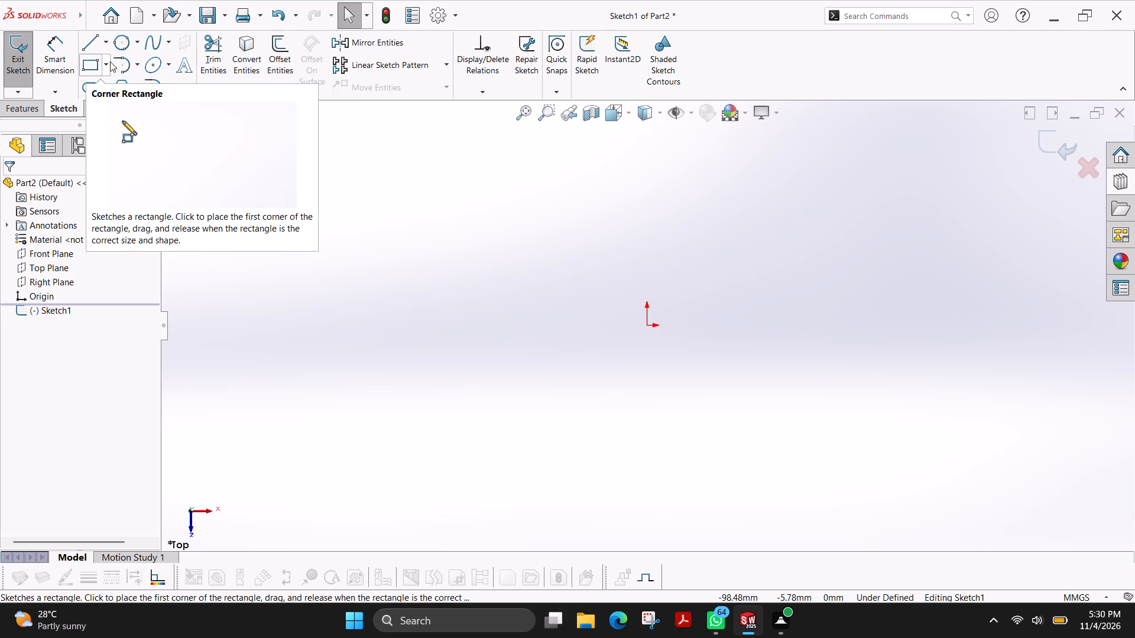
{"action": "left_click", "coordinate": [103, 67]}
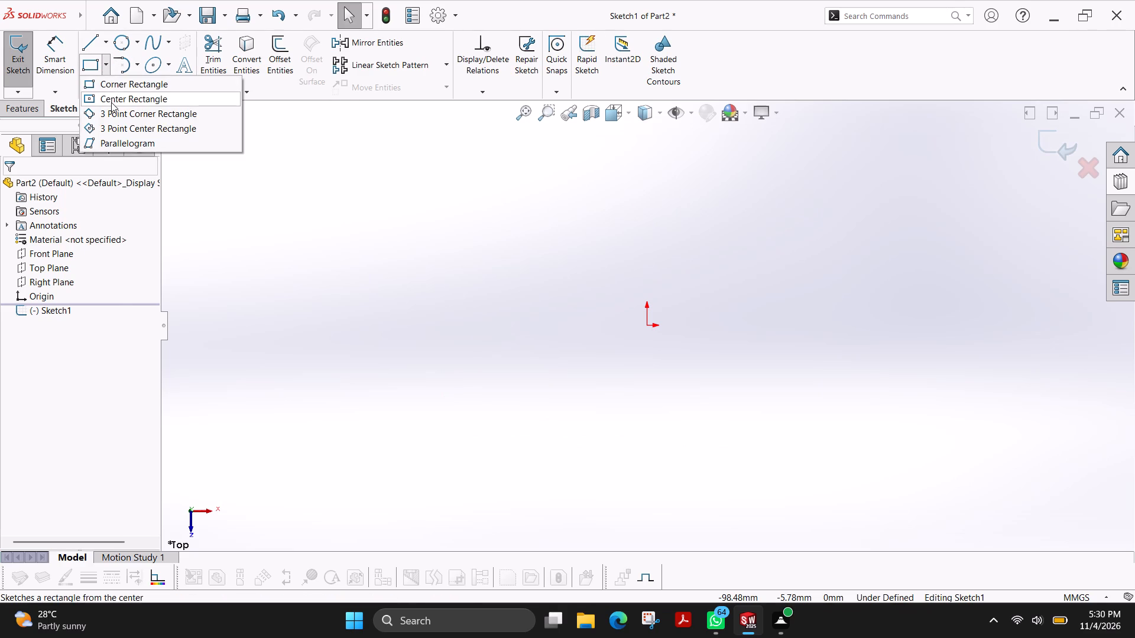
{"action": "left_click", "coordinate": [111, 102]}
{"action": "left_click", "coordinate": [646, 328]}
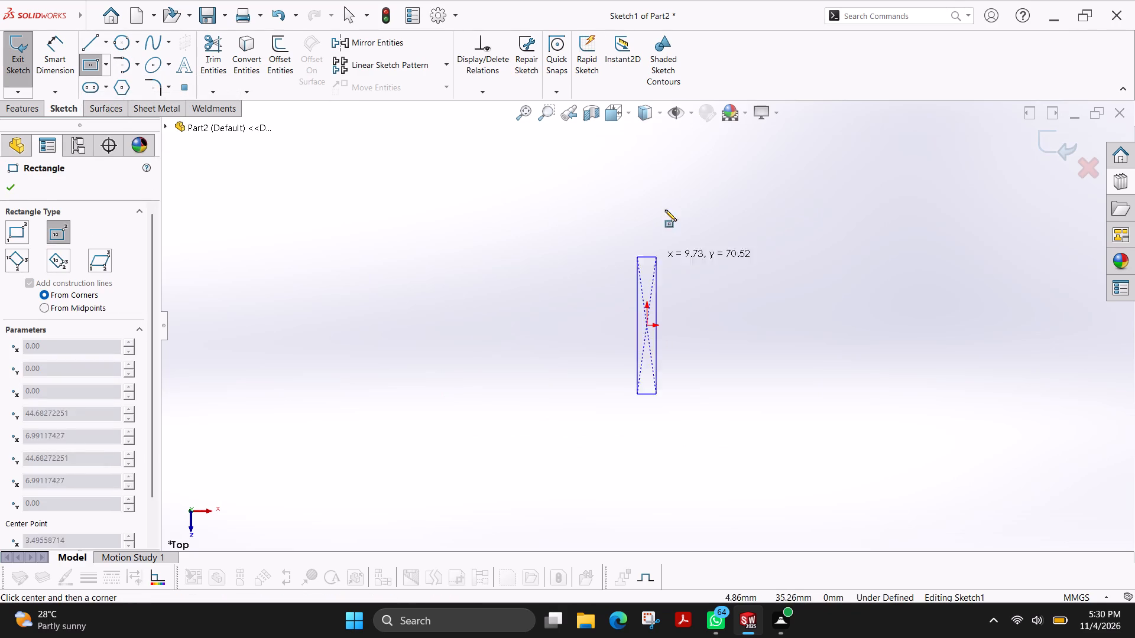
{"action": "left_click", "coordinate": [791, 174]}
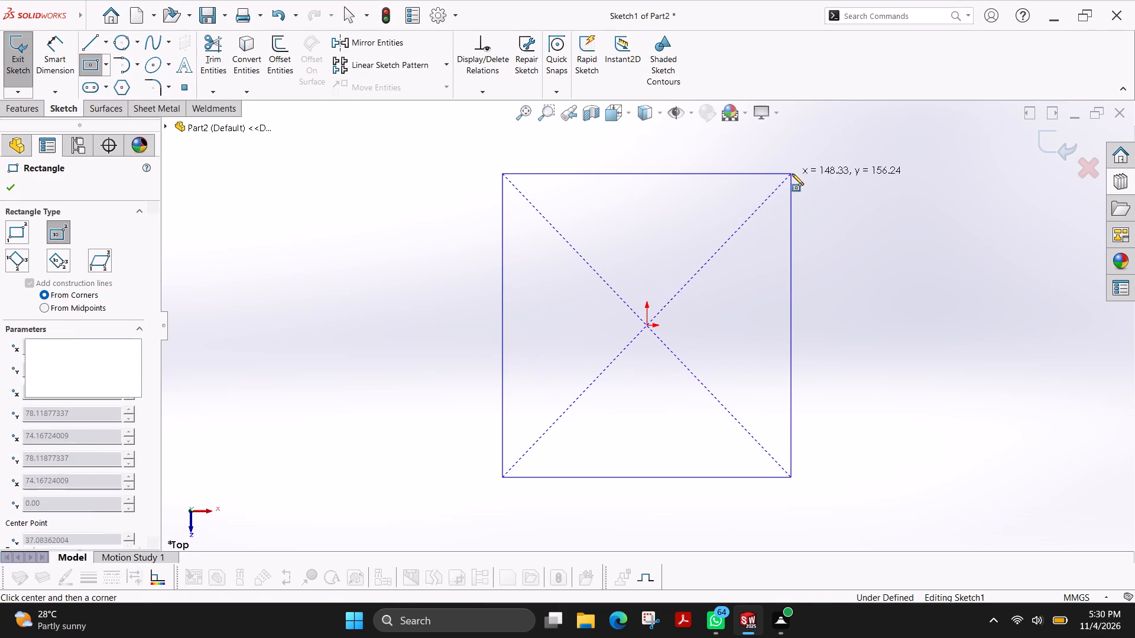
Dimension the length of the rectangle's left vertical side with Smart Dimension.
{"action": "left_click", "coordinate": [69, 58]}
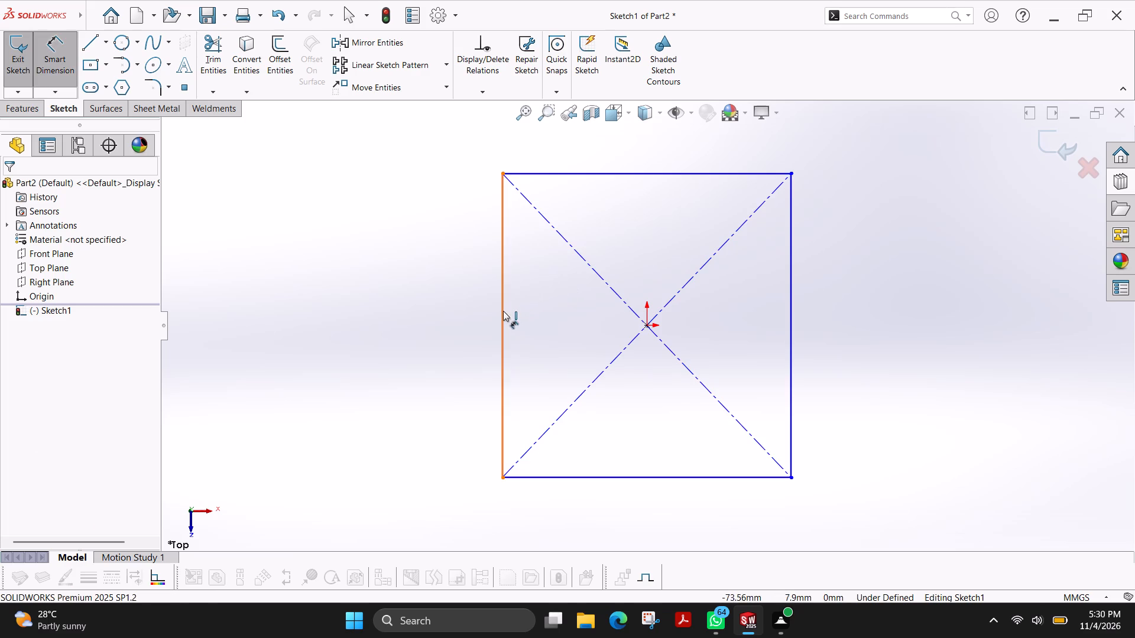
{"action": "left_click", "coordinate": [502, 311]}
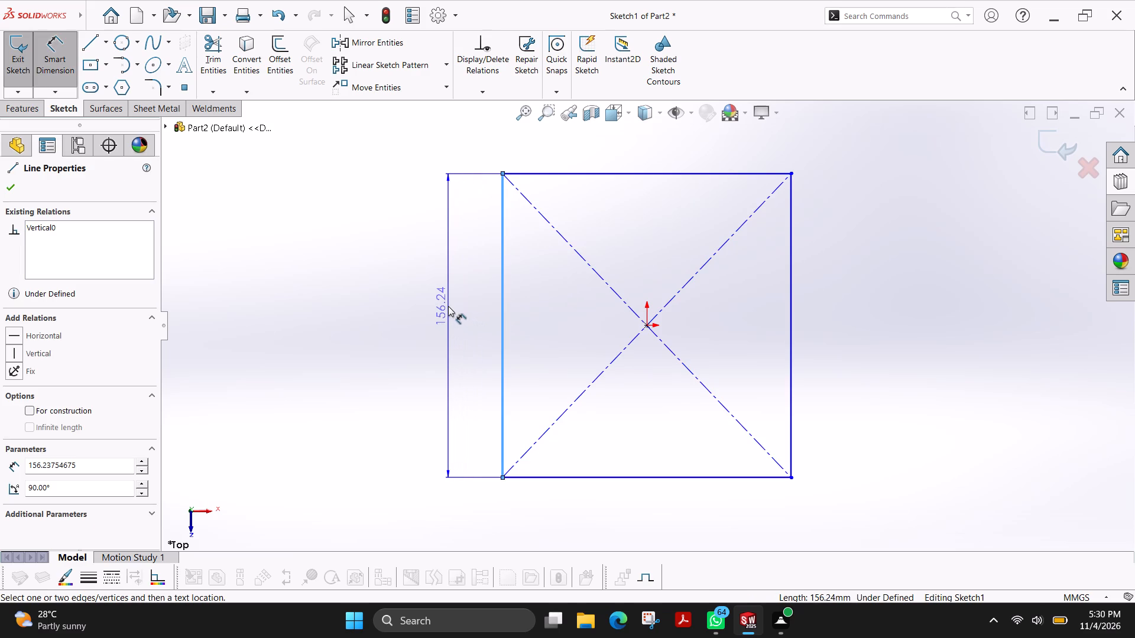
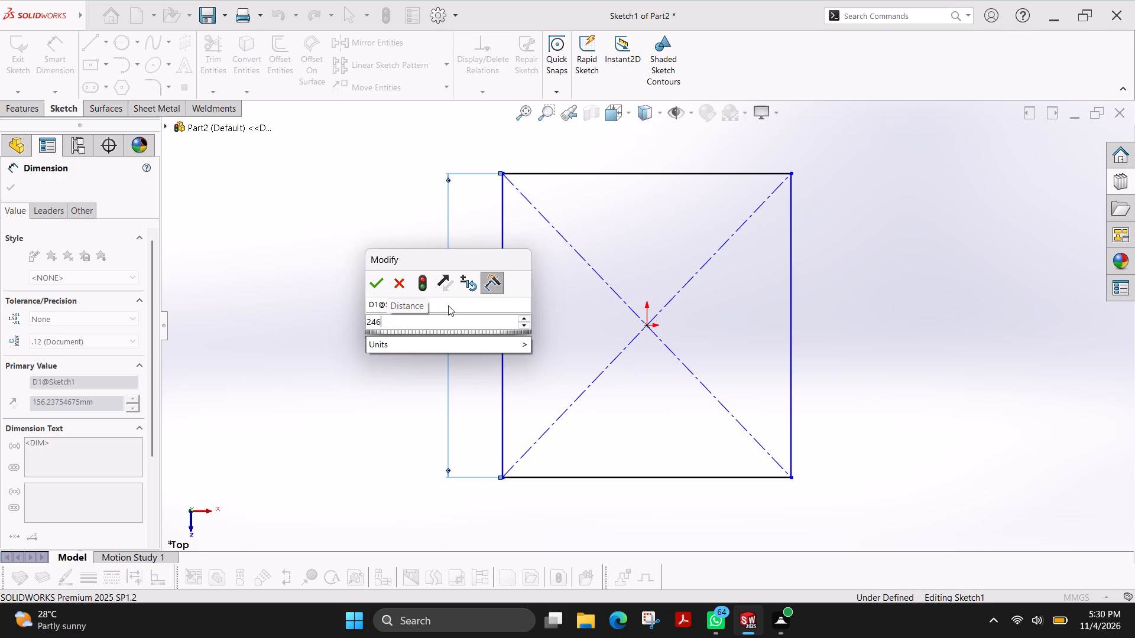
Set the length of the rectangle's left vertical side to 246 mm.
{"action": "key", "text": "Return"}
Dimension the rectangle's top horizontal side with Smart Dimension, placing the dimension above it and setting it to 246 mm.
{"action": "scroll", "coordinate": [644, 209], "scroll_direction": "up", "scroll_amount": 1}
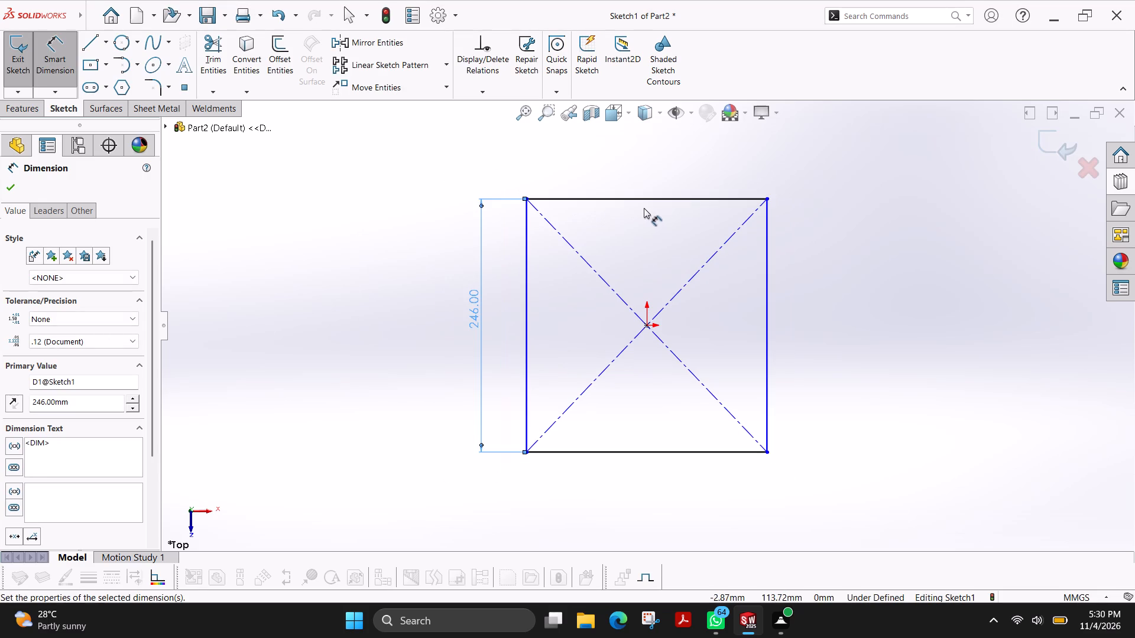
{"action": "left_click", "coordinate": [628, 200]}
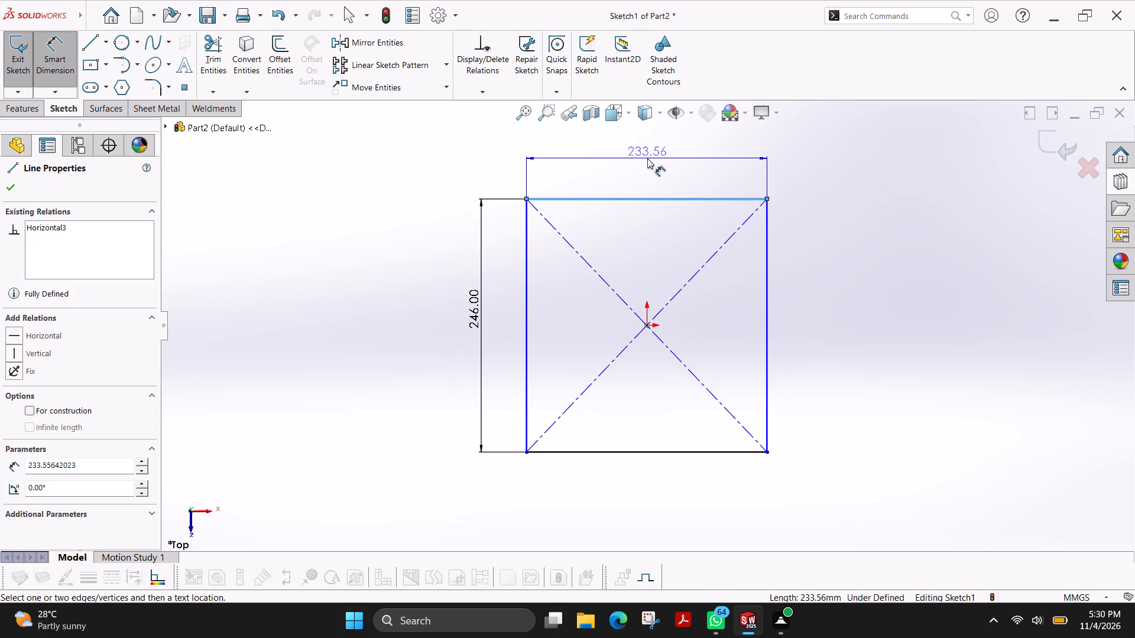
{"action": "left_click", "coordinate": [647, 158]}
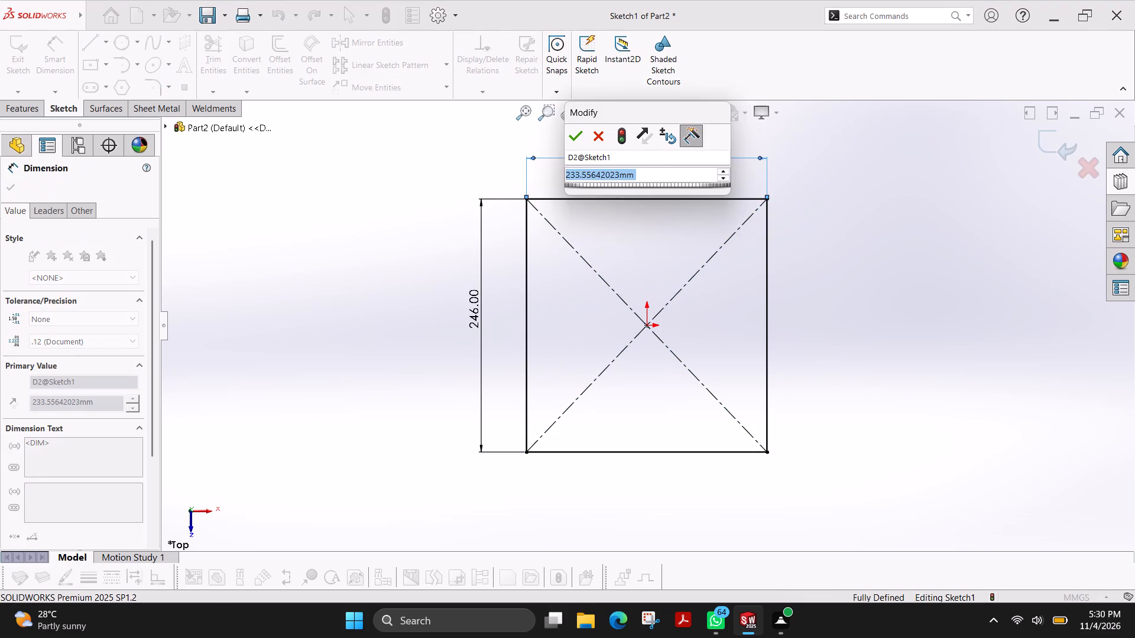
{"action": "type", "text": "246"}
{"action": "key", "text": "Return"}
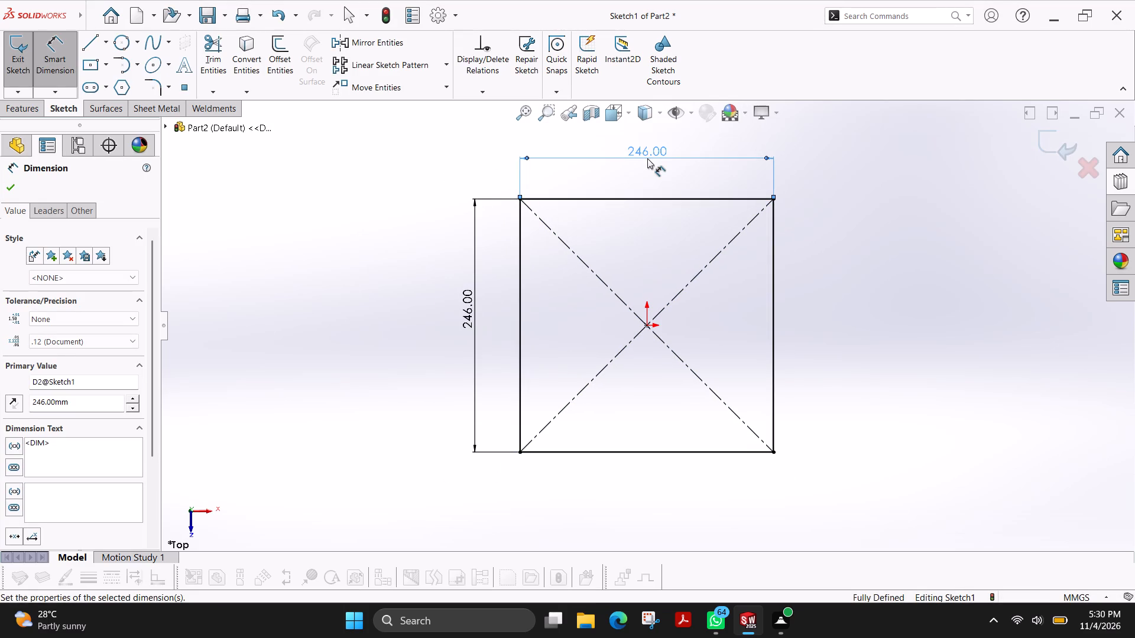
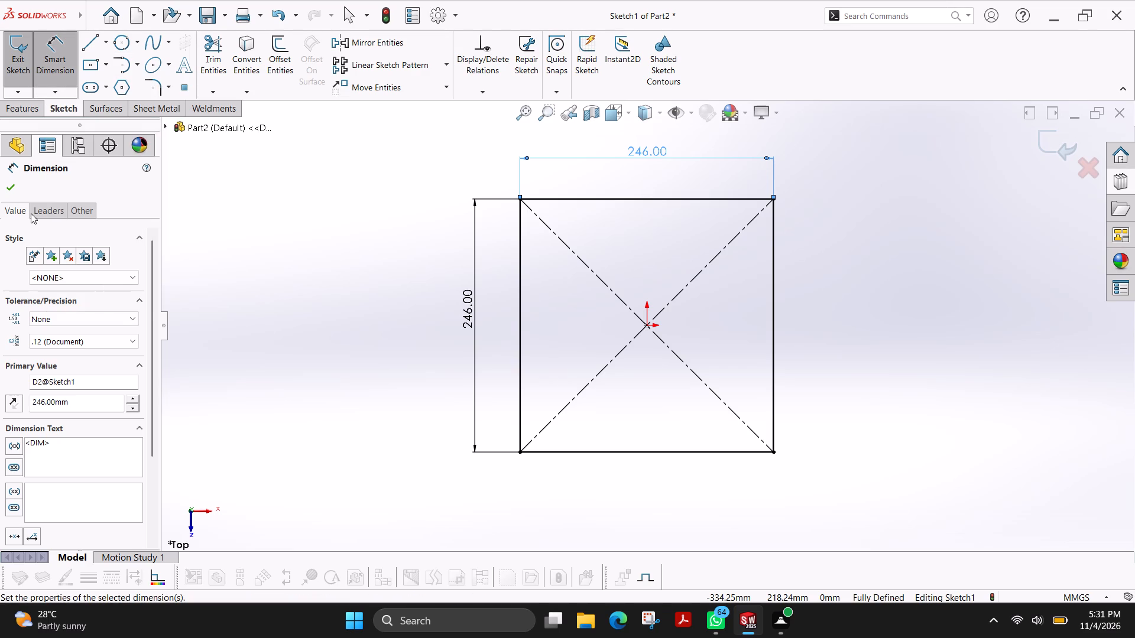
Extrude the 246 mm square sketch as a blind boss with a depth of 5 mm.
{"action": "left_click", "coordinate": [15, 188]}
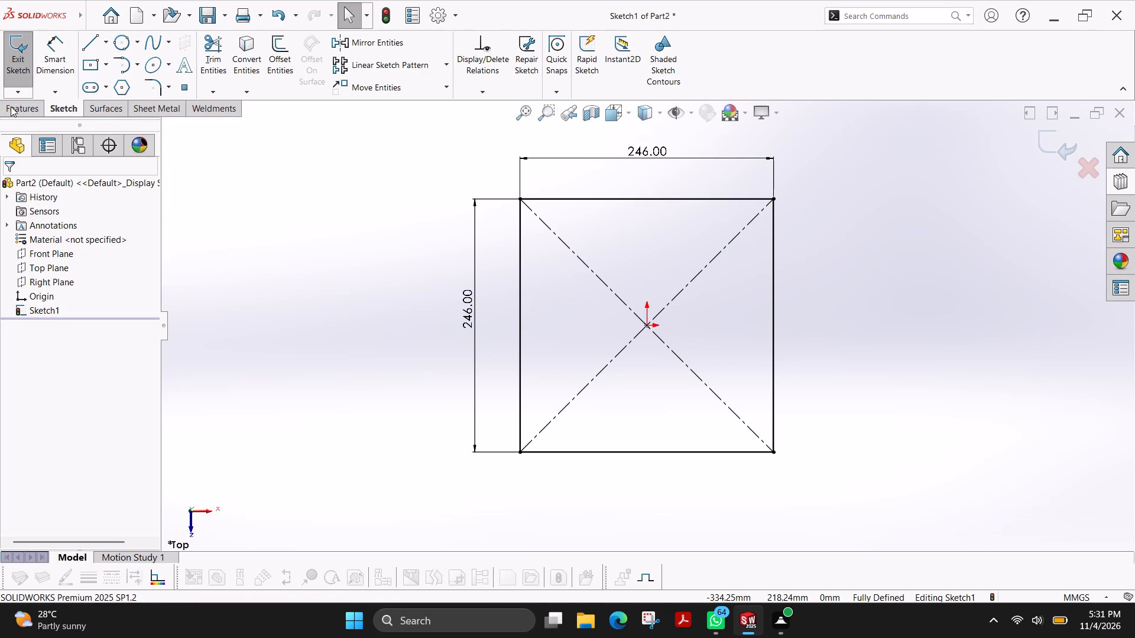
{"action": "left_click", "coordinate": [11, 106]}
{"action": "left_click", "coordinate": [20, 73]}
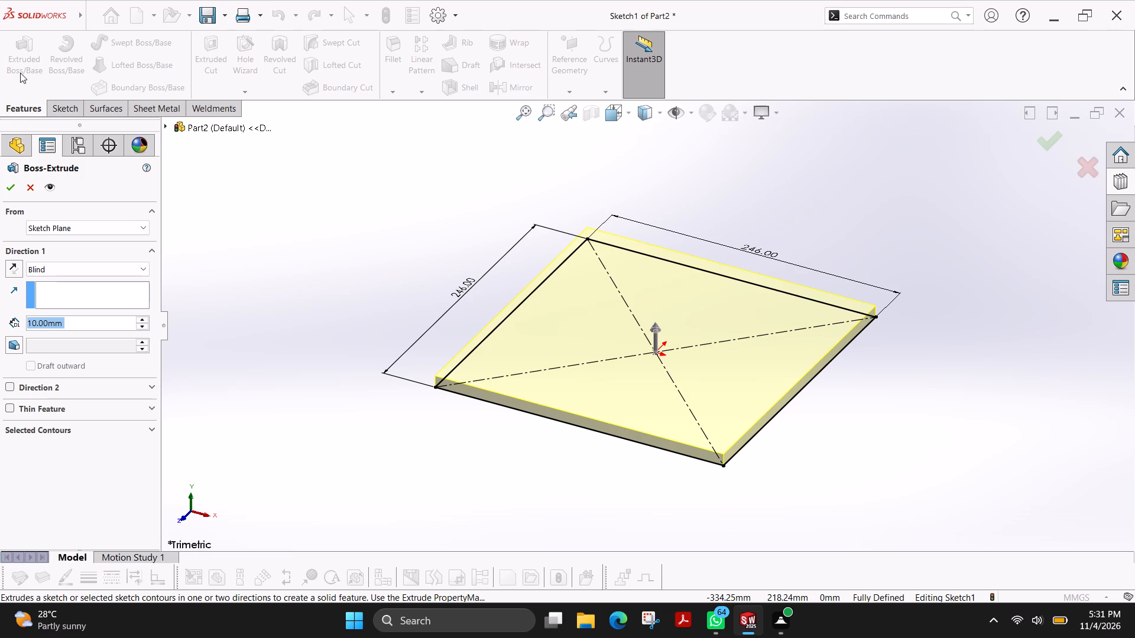
{"action": "key", "text": "5"}
{"action": "key", "text": "Return"}
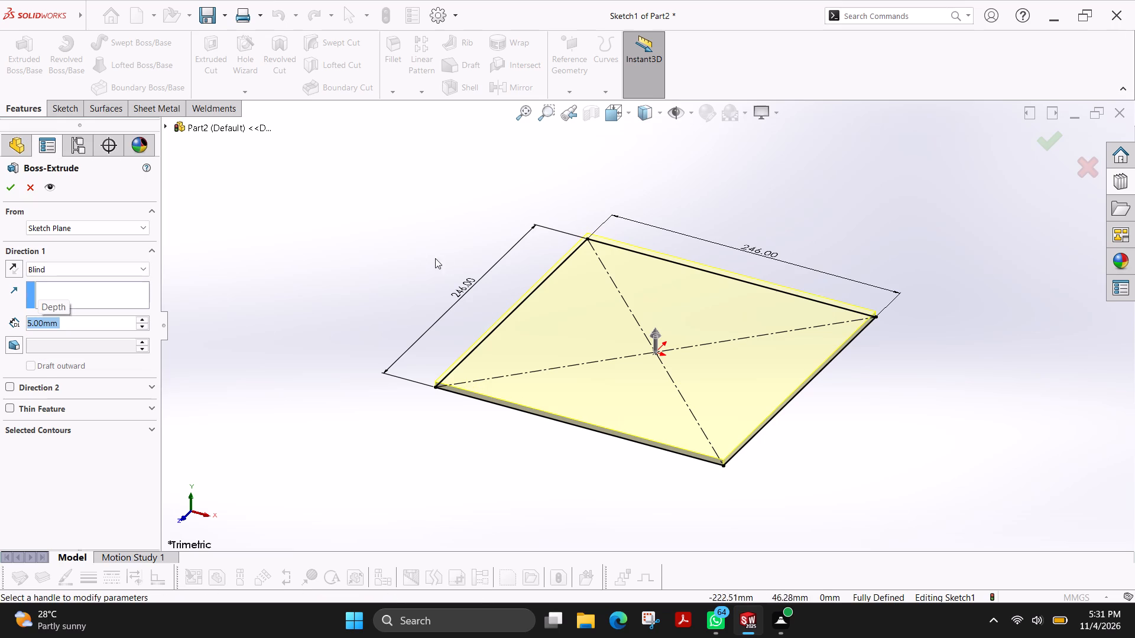
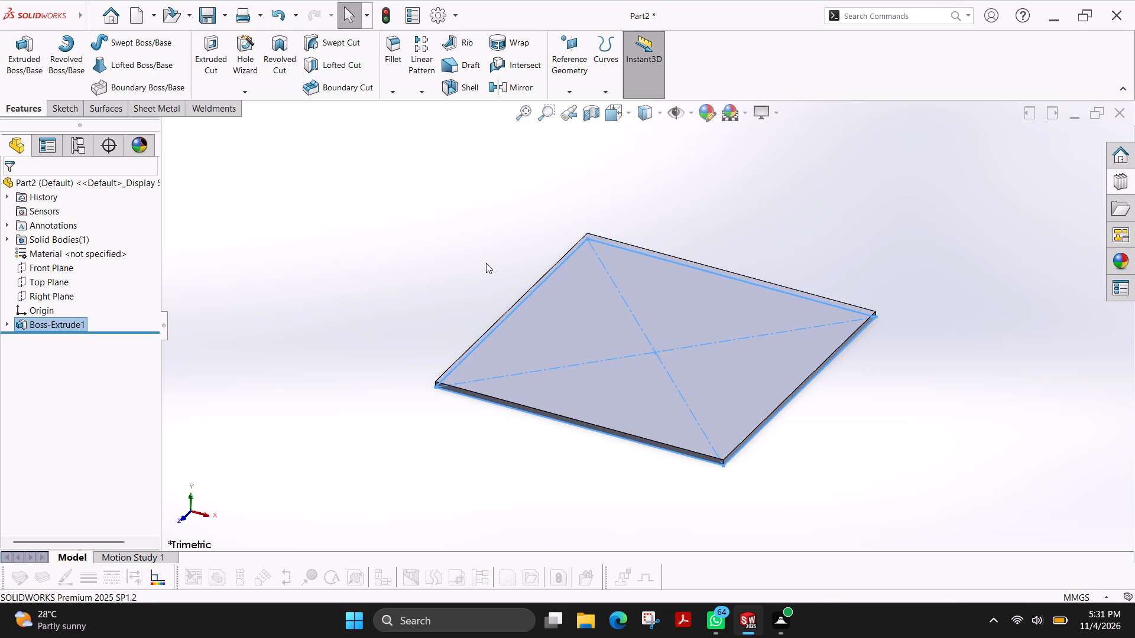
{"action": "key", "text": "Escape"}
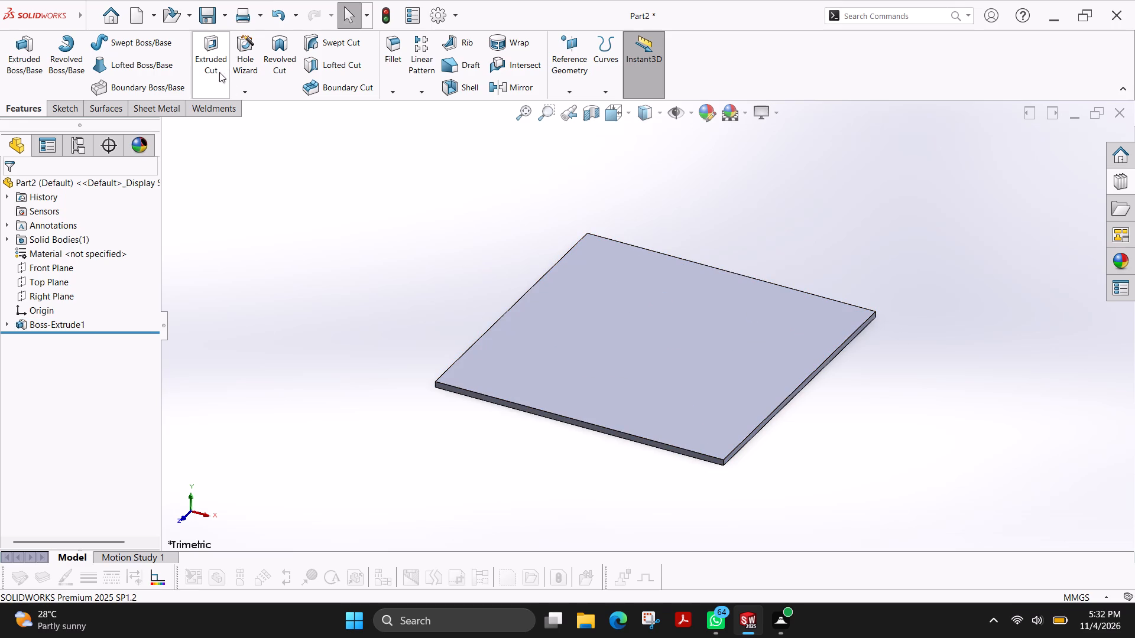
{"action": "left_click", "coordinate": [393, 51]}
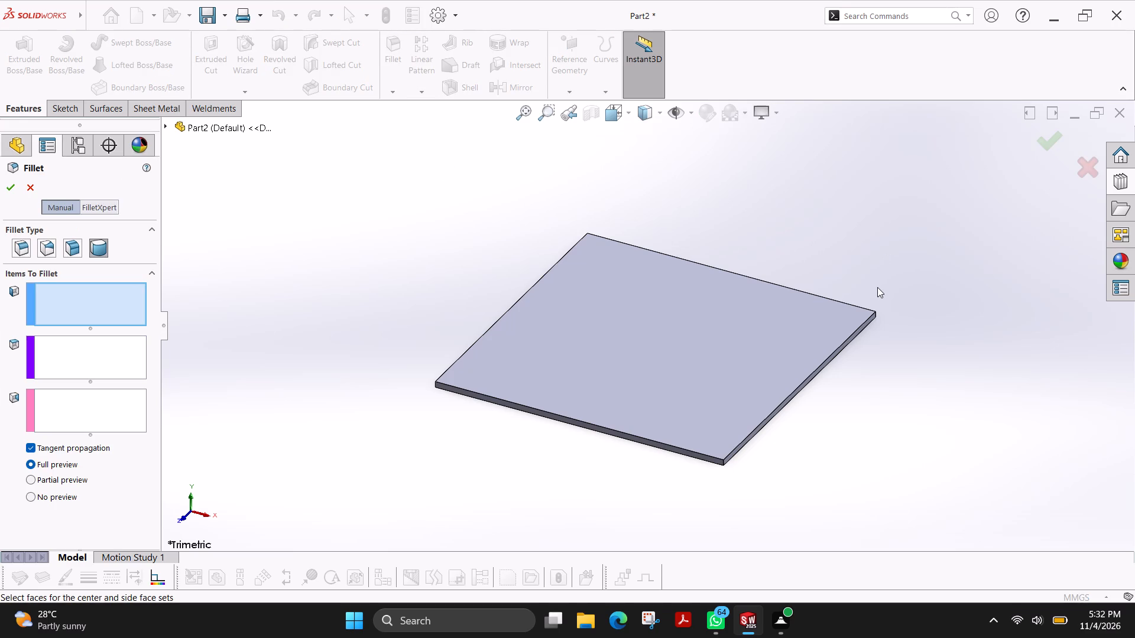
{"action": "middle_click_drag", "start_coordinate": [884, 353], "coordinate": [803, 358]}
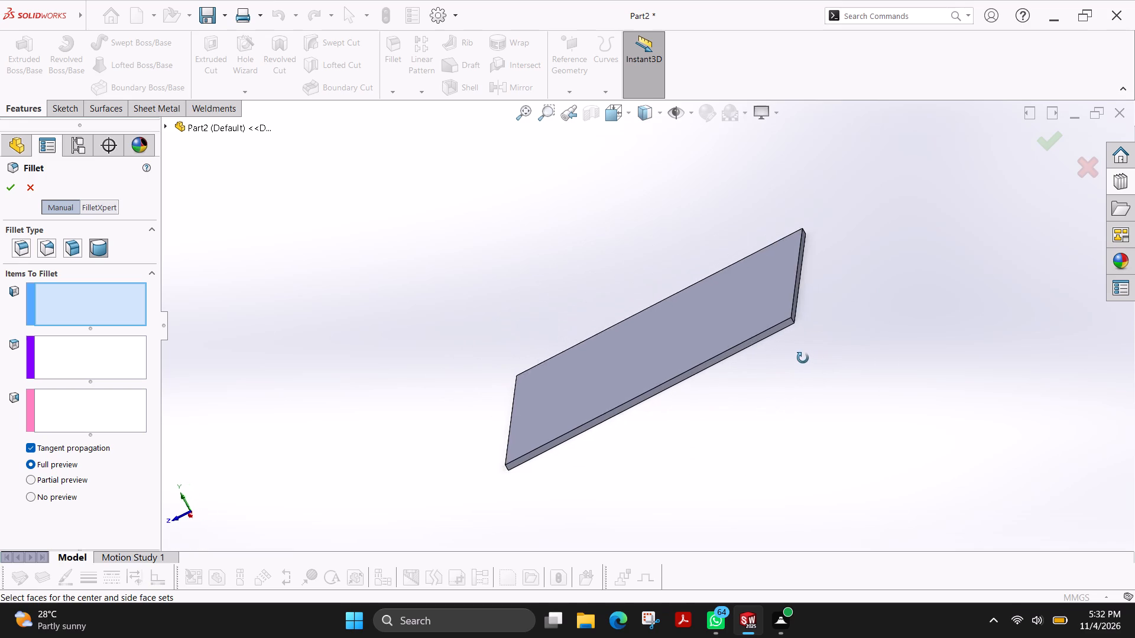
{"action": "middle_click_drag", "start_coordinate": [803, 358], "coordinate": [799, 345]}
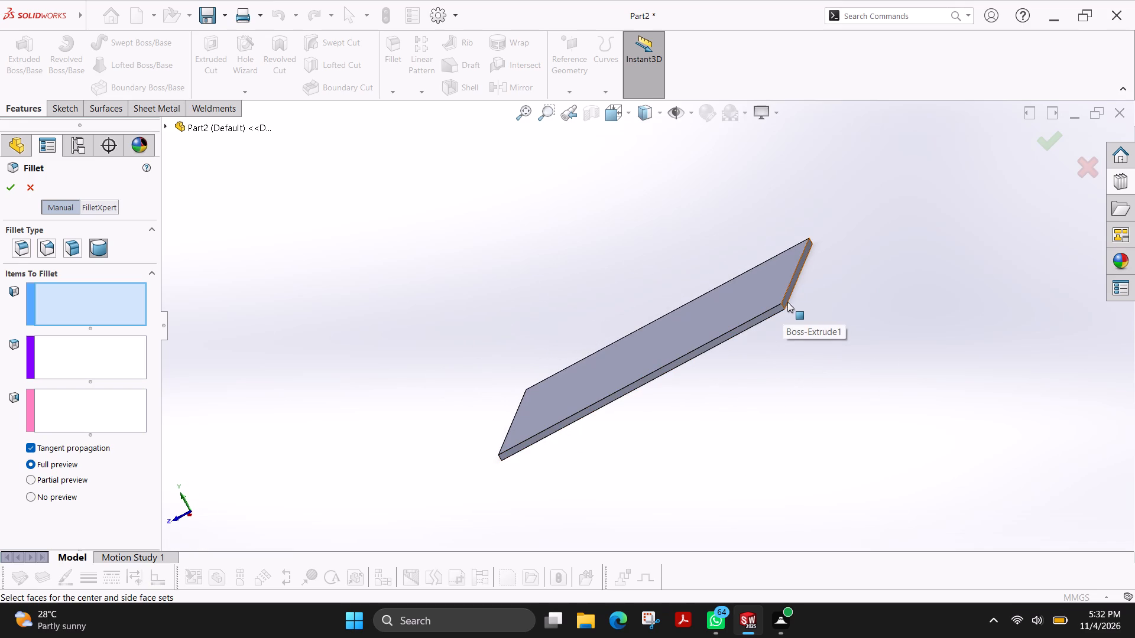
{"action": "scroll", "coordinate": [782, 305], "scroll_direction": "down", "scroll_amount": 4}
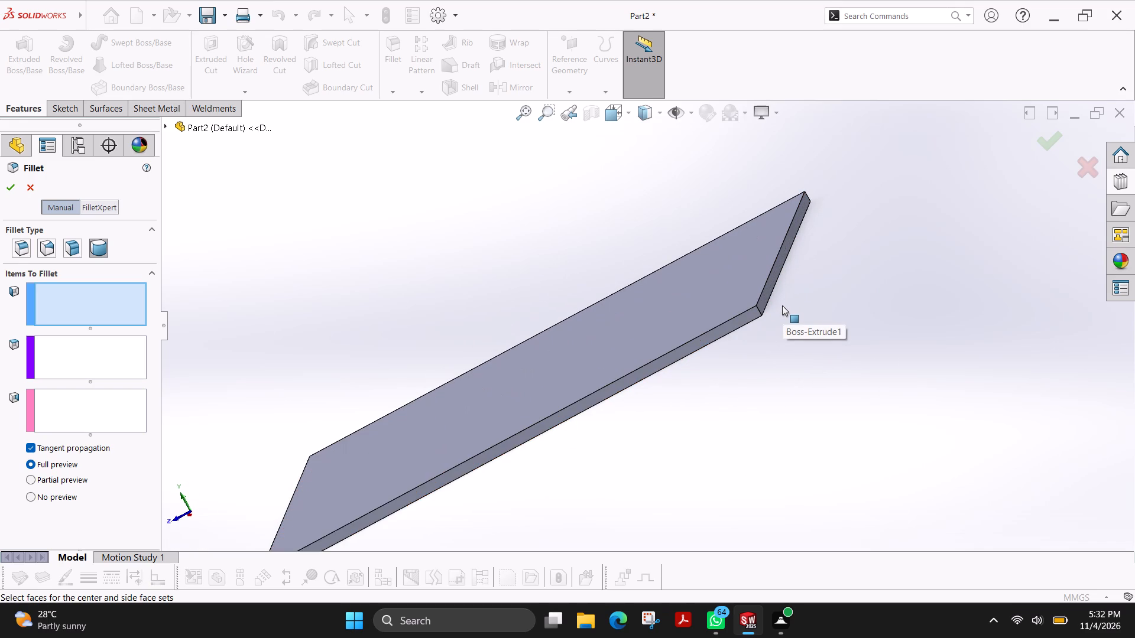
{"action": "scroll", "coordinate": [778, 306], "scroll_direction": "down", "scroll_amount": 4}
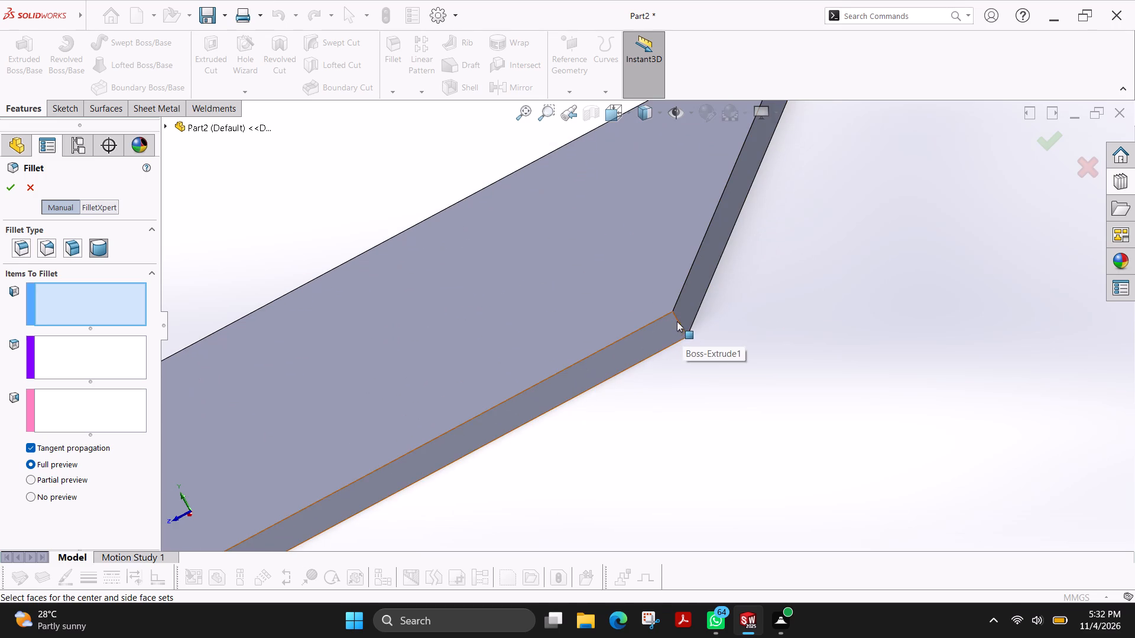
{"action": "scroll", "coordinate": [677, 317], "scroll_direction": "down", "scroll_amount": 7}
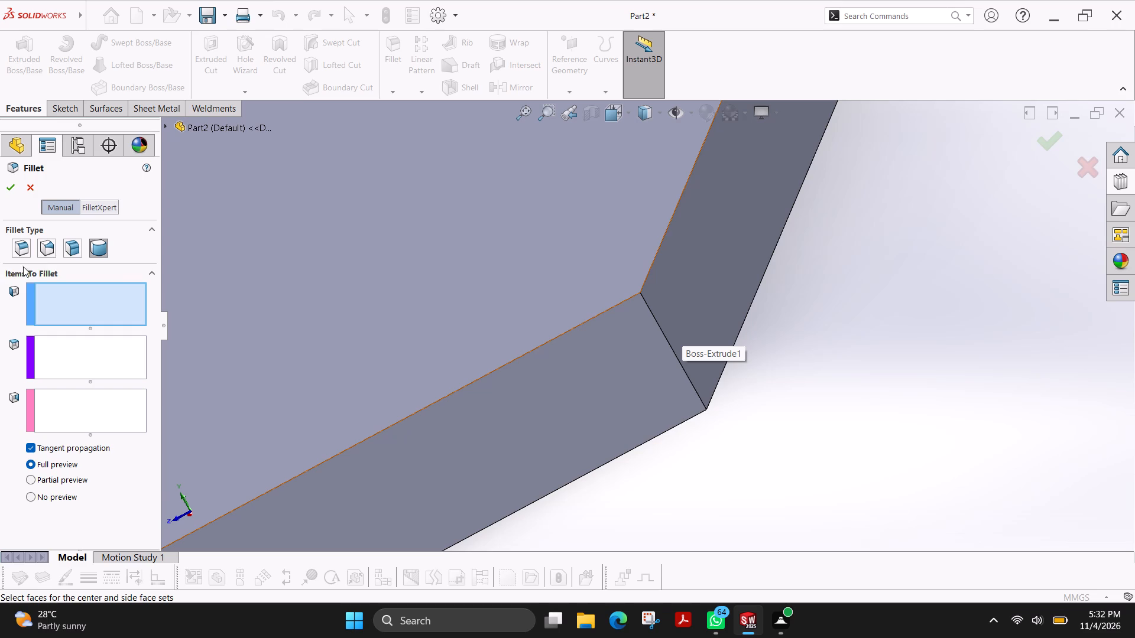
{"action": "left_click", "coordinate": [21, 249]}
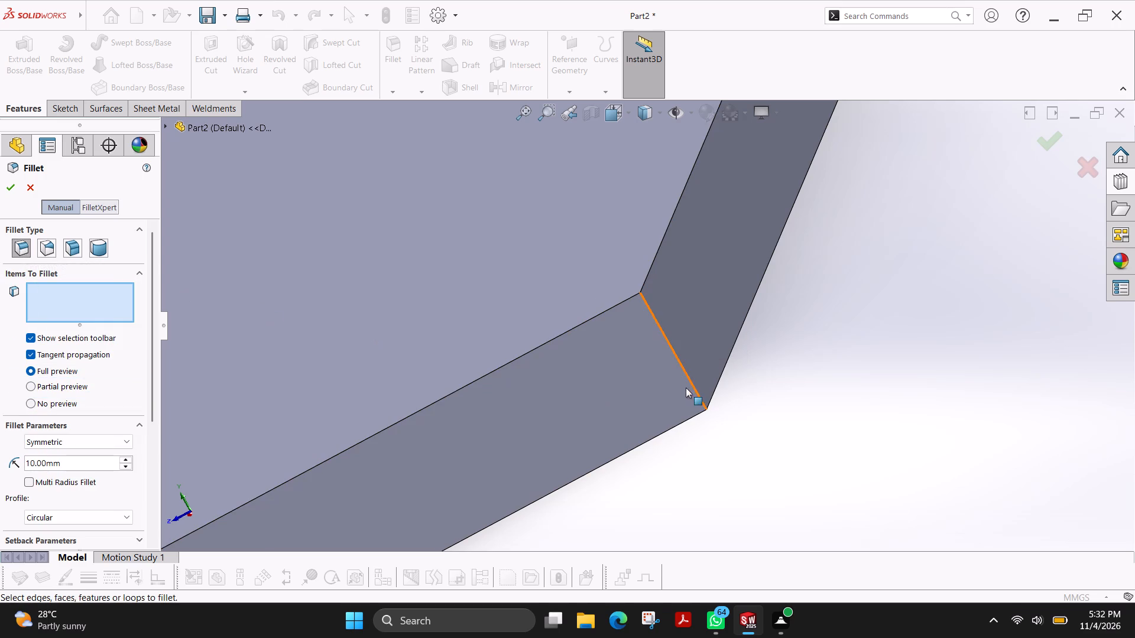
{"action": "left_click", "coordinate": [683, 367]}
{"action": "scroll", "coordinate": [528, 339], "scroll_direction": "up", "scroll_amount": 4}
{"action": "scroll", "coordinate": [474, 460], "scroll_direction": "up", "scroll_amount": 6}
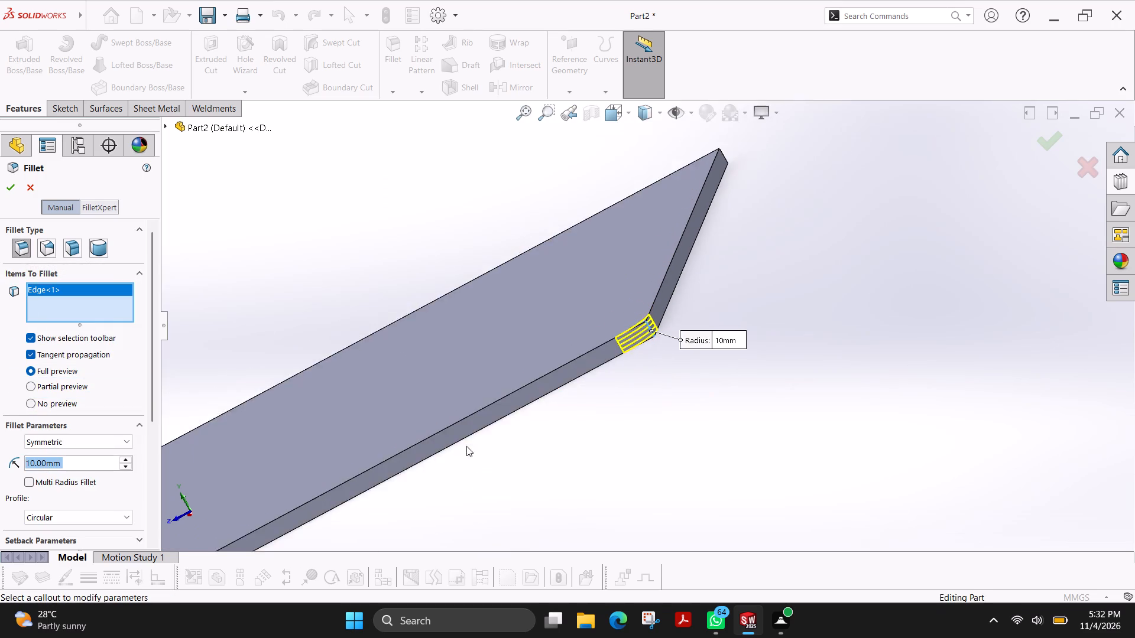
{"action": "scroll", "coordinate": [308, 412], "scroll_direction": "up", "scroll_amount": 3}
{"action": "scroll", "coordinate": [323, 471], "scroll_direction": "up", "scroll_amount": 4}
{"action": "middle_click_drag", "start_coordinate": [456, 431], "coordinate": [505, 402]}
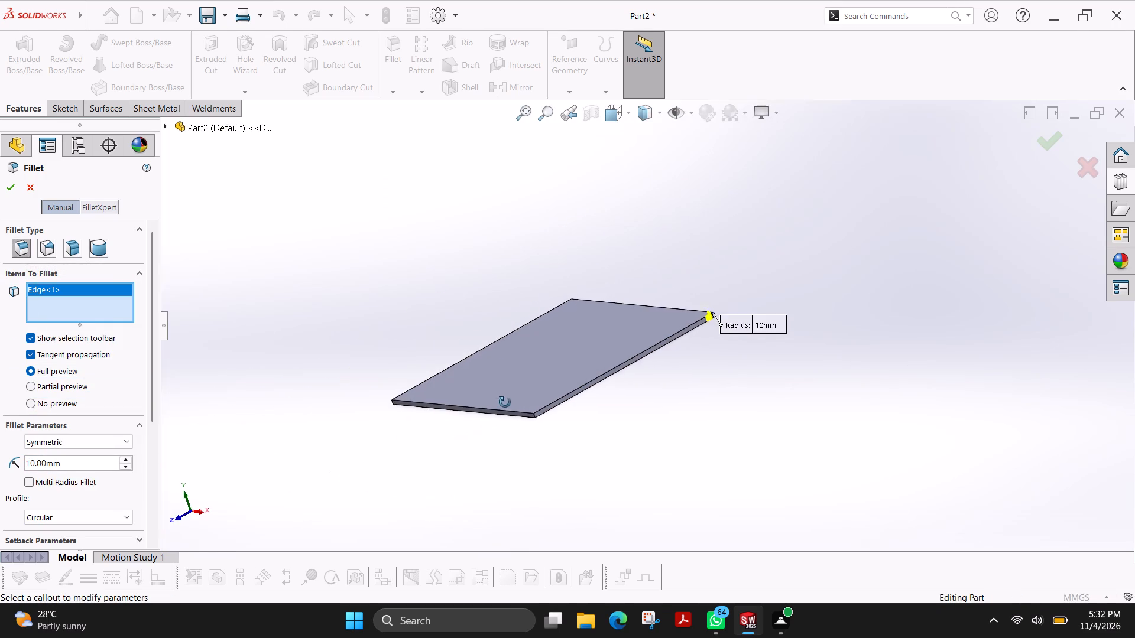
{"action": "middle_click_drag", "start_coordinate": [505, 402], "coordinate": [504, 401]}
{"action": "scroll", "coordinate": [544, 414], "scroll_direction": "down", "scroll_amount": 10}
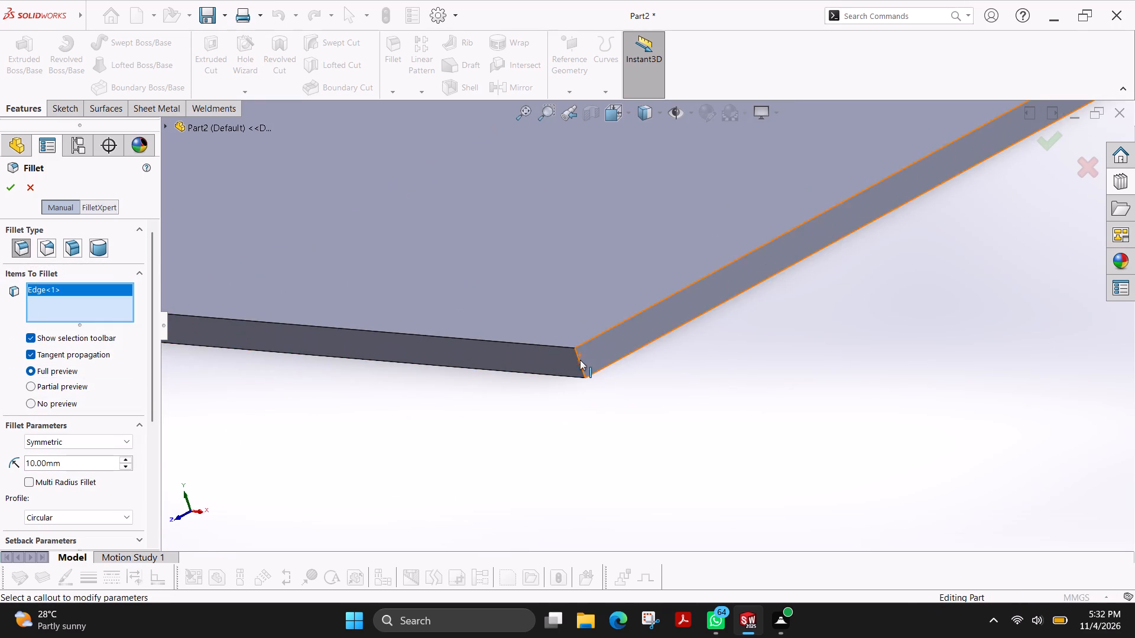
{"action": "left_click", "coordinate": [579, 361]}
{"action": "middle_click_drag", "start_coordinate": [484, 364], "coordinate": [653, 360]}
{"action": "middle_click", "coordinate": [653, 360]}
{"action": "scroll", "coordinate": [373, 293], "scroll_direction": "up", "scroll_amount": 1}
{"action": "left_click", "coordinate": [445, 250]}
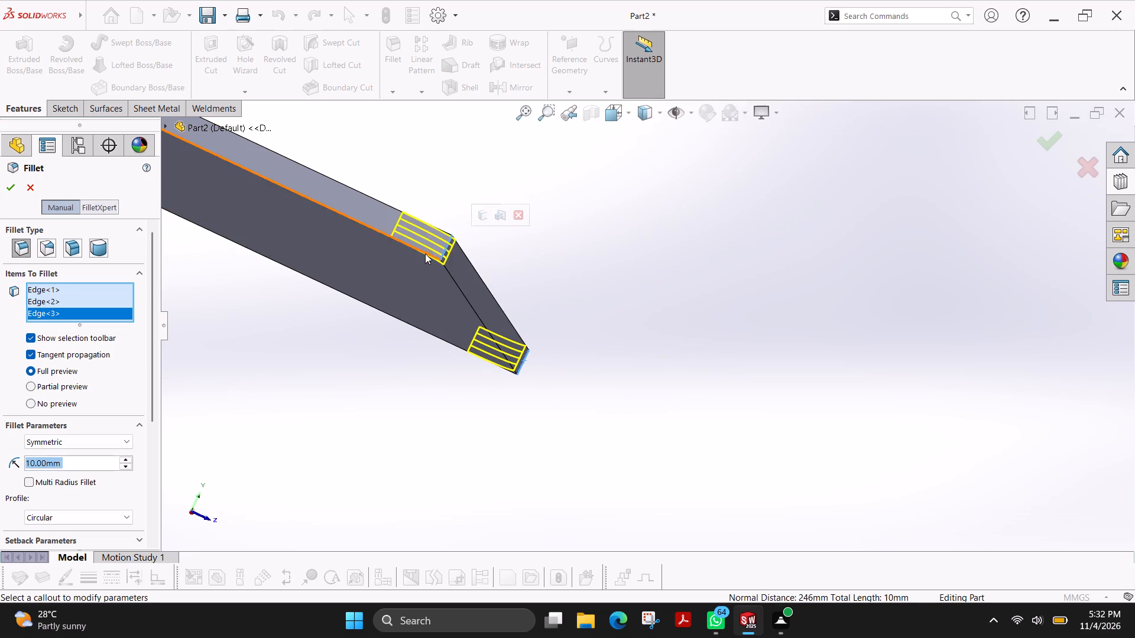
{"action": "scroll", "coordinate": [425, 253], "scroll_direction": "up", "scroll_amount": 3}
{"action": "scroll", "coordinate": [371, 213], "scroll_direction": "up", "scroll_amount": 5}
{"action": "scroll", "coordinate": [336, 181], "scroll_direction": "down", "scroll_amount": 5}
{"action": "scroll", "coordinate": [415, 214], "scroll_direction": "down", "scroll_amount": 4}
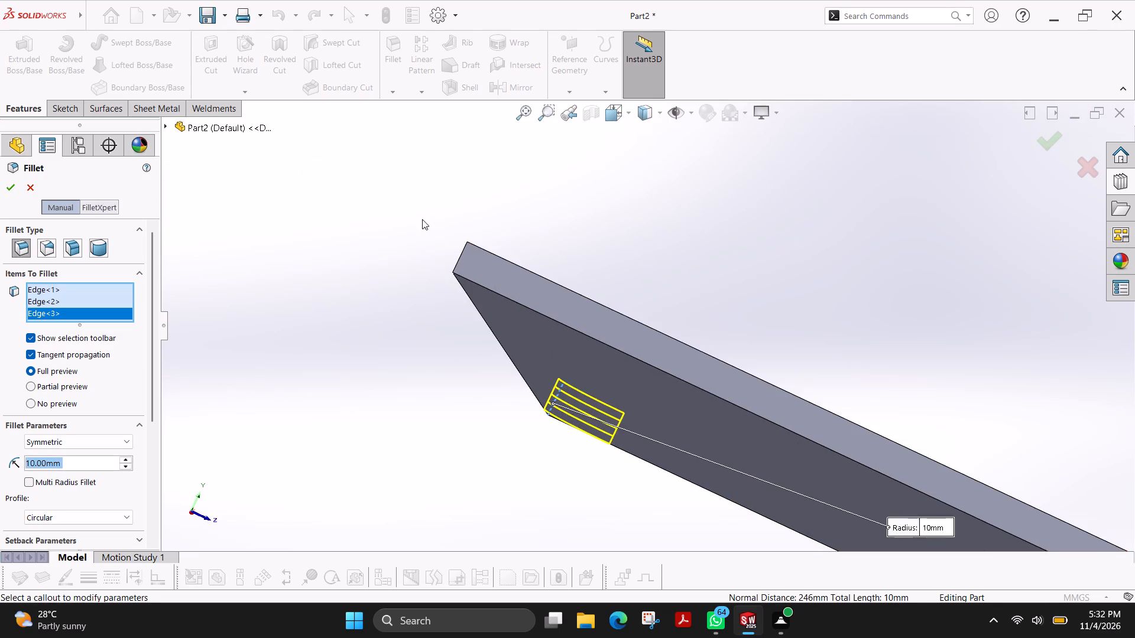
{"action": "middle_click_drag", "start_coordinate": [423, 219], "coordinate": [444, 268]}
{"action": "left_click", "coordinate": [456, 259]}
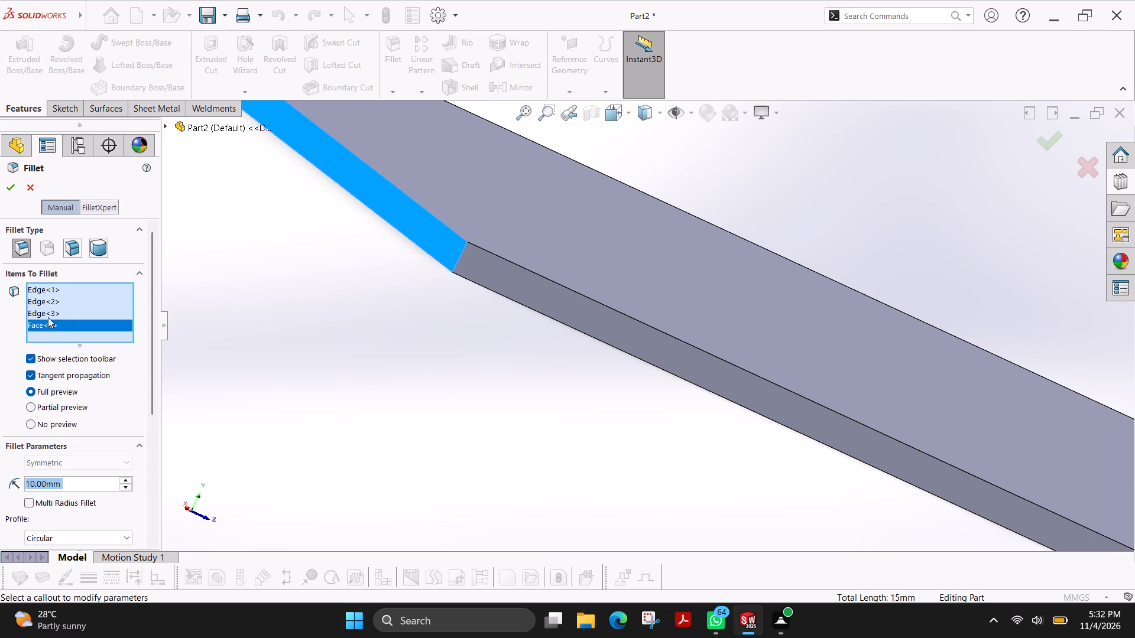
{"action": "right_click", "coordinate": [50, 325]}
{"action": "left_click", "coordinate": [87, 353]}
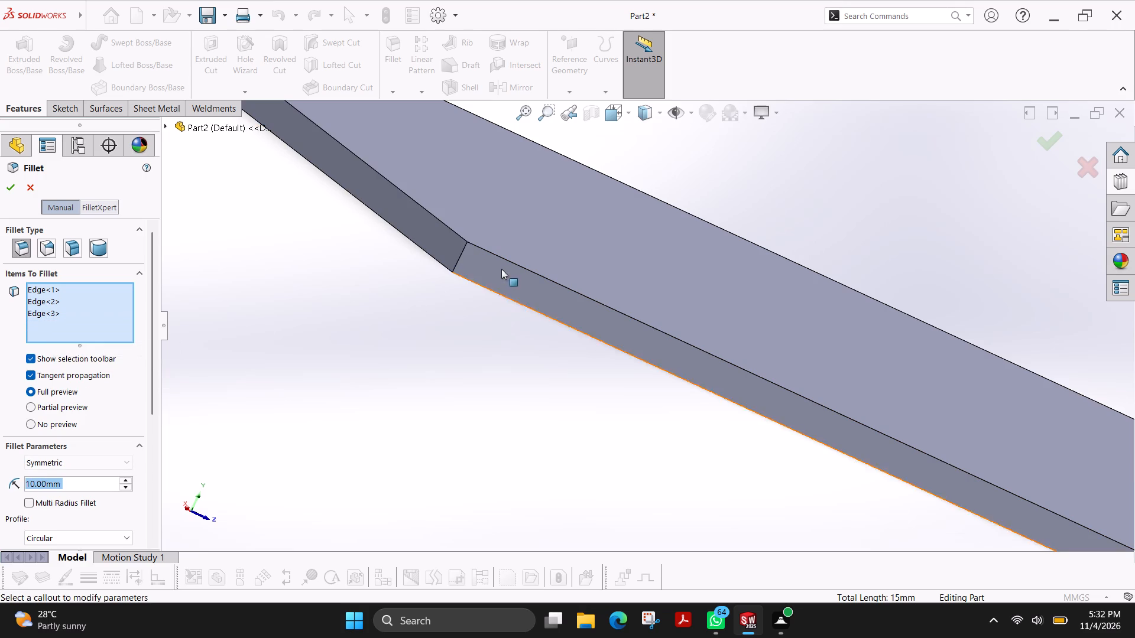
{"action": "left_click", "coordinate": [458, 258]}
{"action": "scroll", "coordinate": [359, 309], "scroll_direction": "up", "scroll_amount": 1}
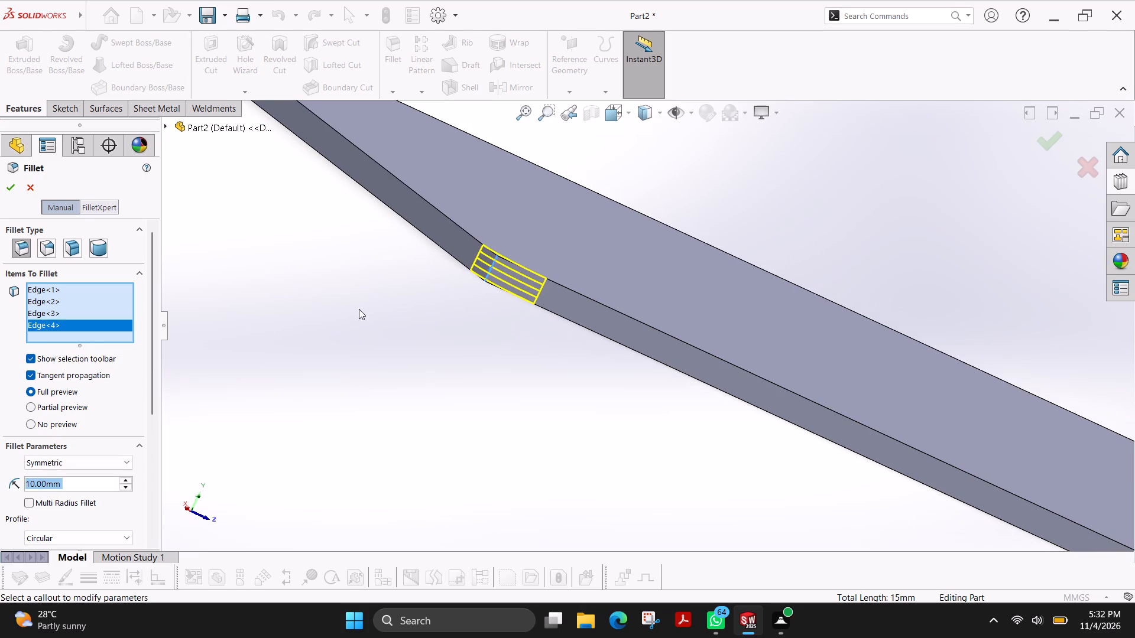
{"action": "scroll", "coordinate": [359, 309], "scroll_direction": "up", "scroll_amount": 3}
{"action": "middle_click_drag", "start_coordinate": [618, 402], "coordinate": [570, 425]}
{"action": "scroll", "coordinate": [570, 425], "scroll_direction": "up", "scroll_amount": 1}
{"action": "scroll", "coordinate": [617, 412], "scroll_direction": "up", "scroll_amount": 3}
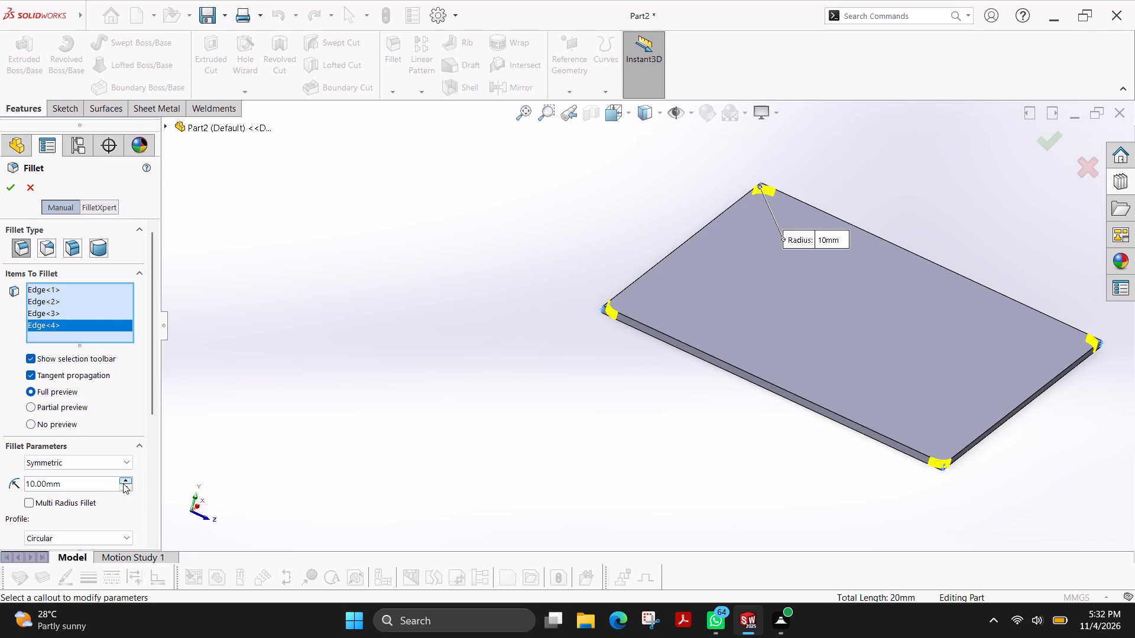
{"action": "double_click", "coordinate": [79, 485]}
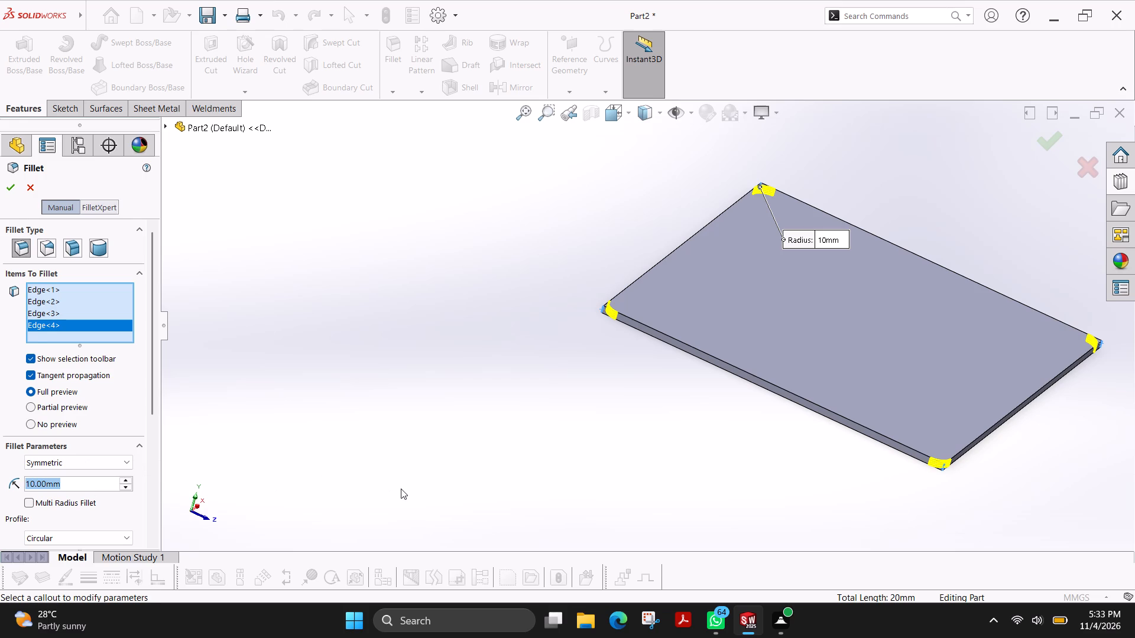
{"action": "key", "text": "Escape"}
Open the plate's boss extrusion for editing to review its direction and depth settings, and accept it.
{"action": "left_click", "coordinate": [729, 305]}
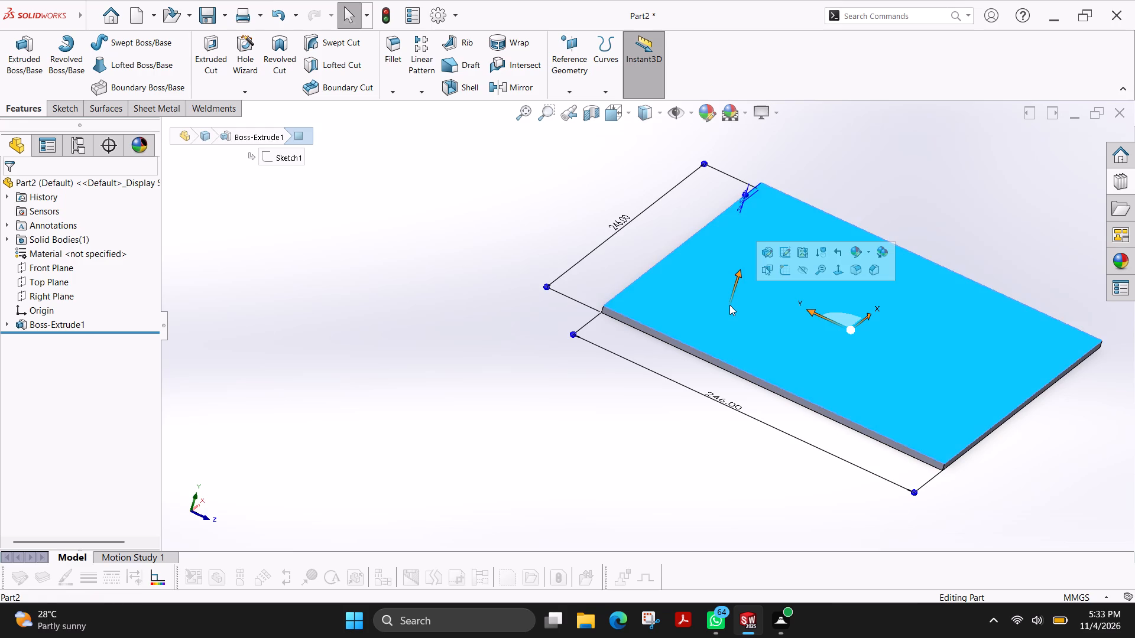
{"action": "left_click", "coordinate": [765, 252]}
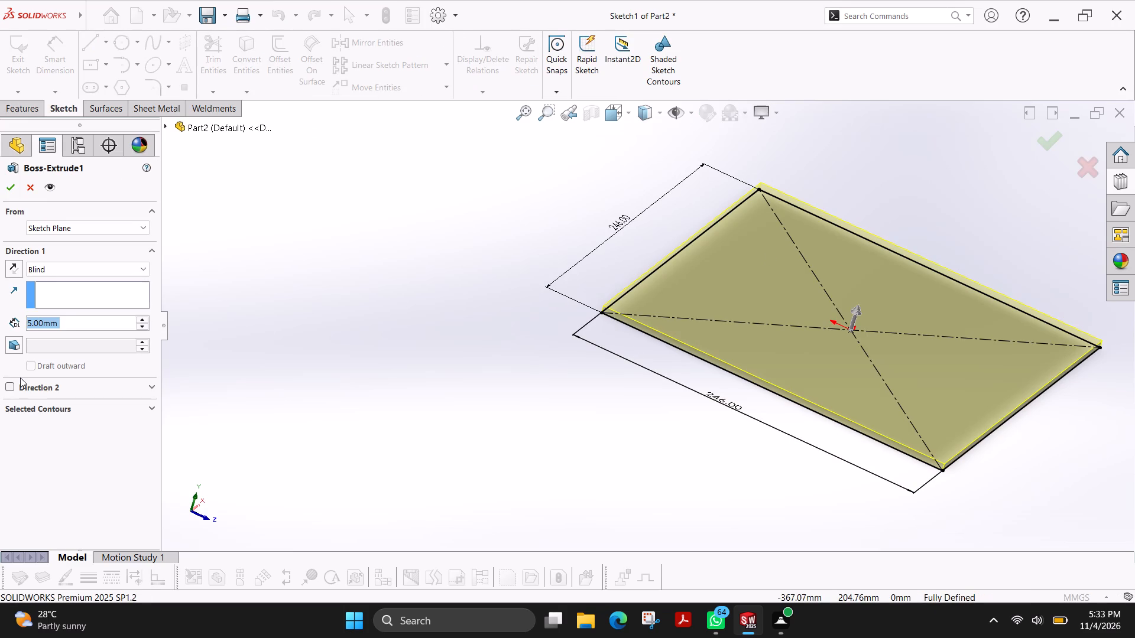
{"action": "left_click", "coordinate": [9, 187]}
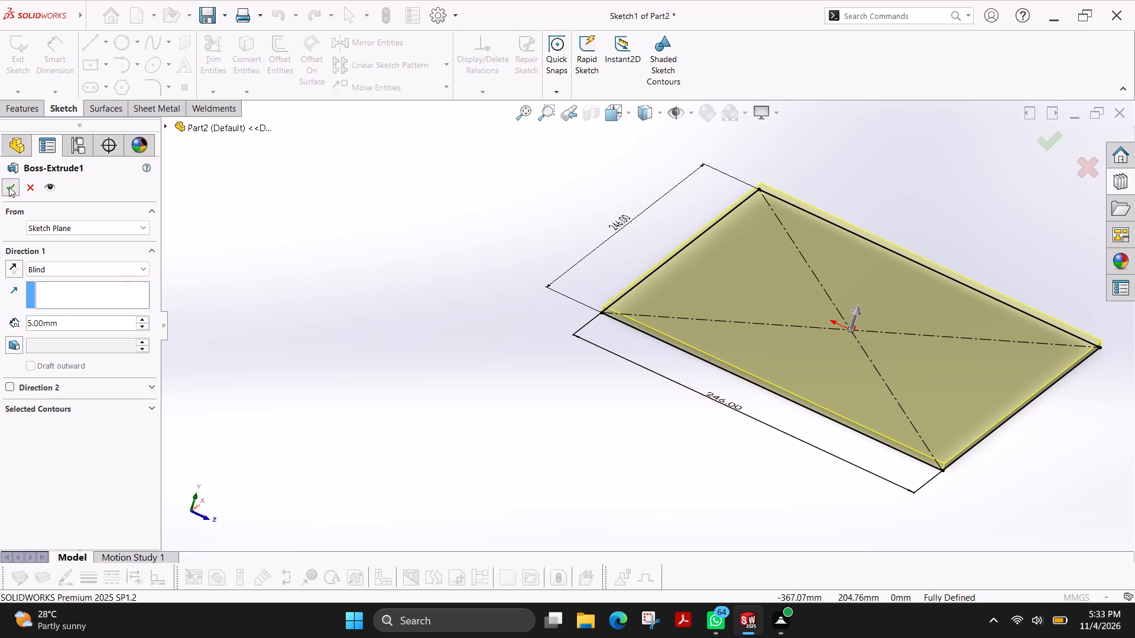
Start a constant size fillet for the plate's vertical corner edges.
{"action": "middle_click_drag", "start_coordinate": [1032, 369], "coordinate": [942, 334]}
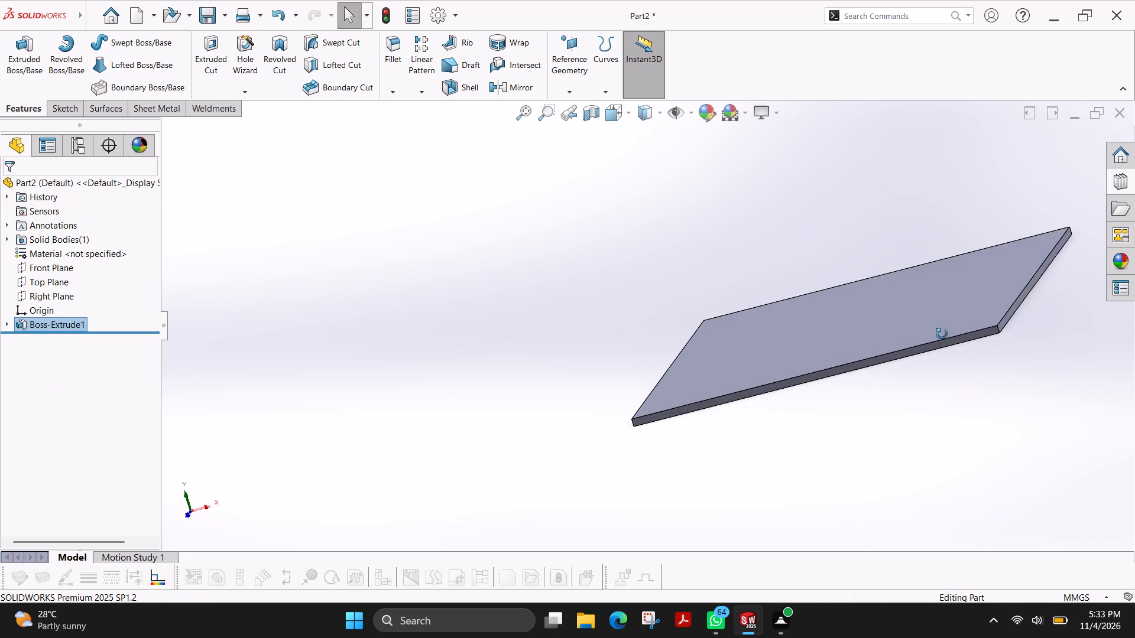
{"action": "middle_click_drag", "start_coordinate": [942, 334], "coordinate": [1045, 338]}
{"action": "scroll", "coordinate": [1030, 331], "scroll_direction": "up", "scroll_amount": 2}
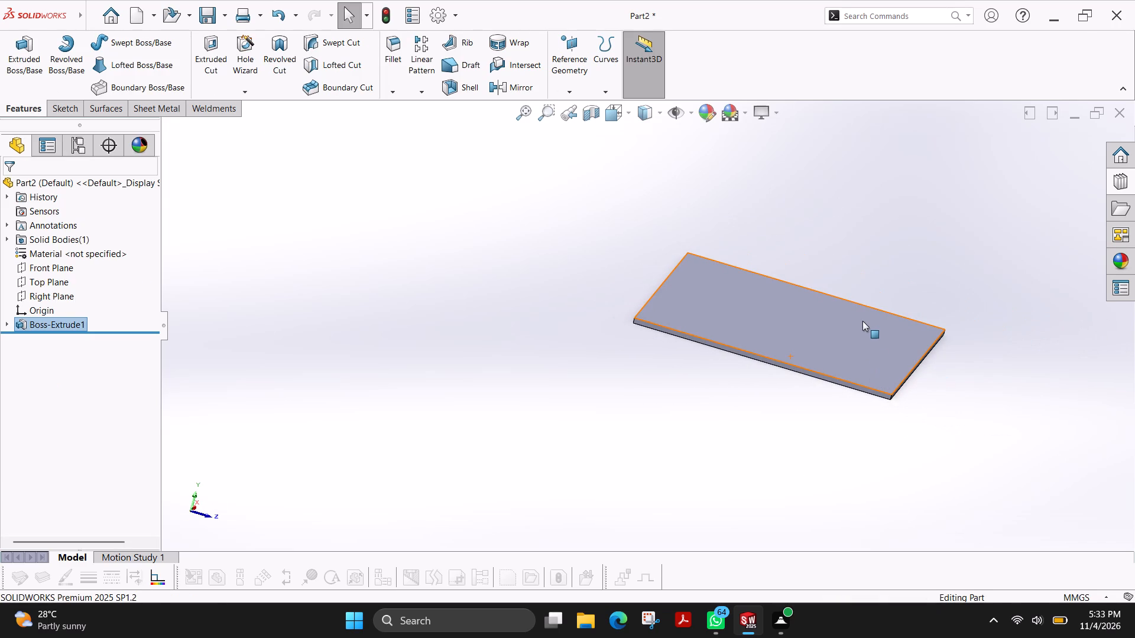
{"action": "middle_click_drag", "start_coordinate": [858, 320], "coordinate": [754, 334]}
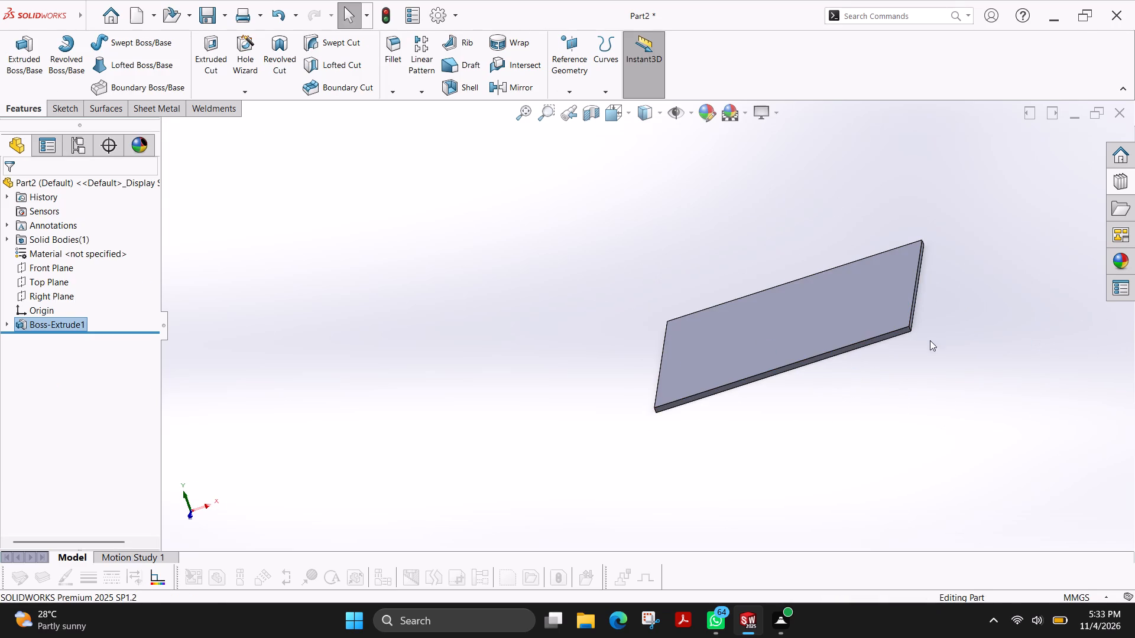
{"action": "scroll", "coordinate": [919, 336], "scroll_direction": "down", "scroll_amount": 3}
{"action": "left_click", "coordinate": [392, 51]}
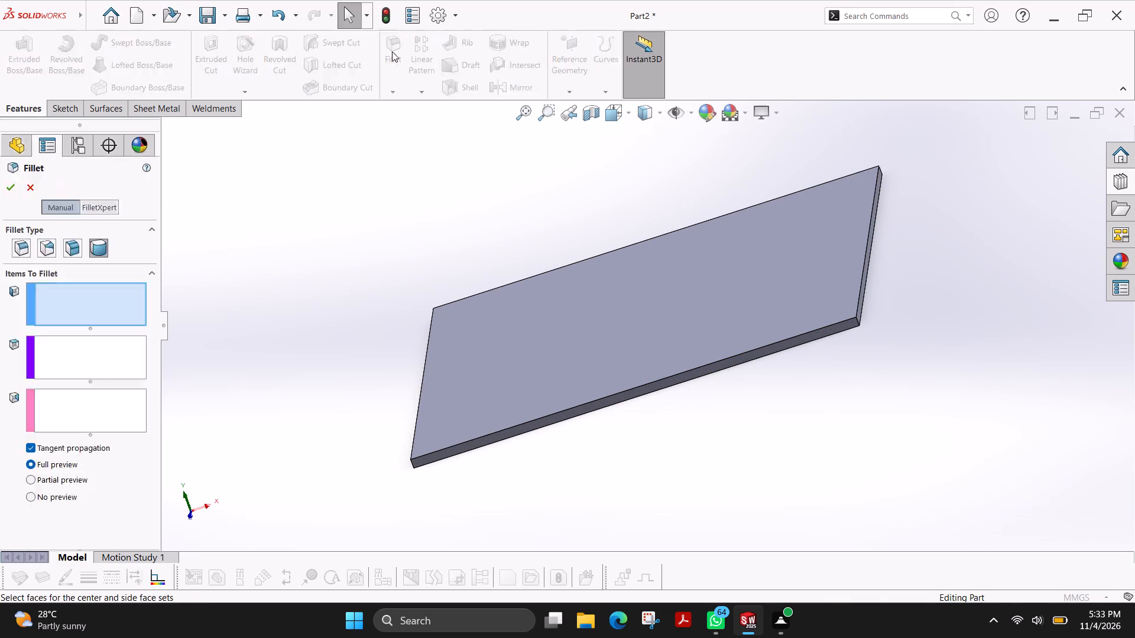
{"action": "left_click", "coordinate": [20, 248]}
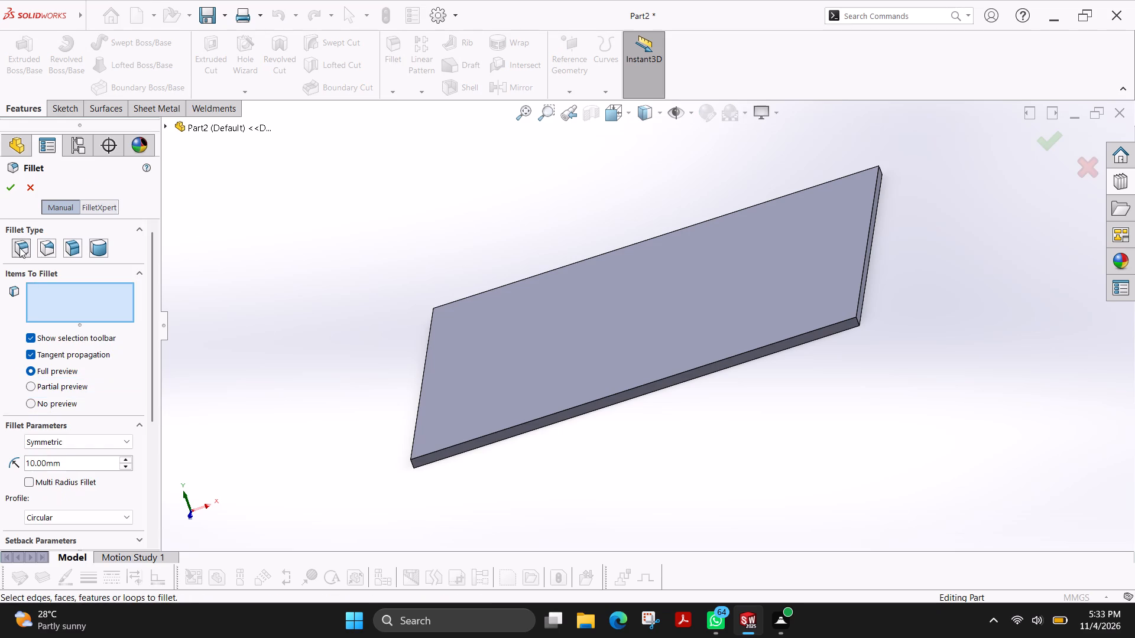
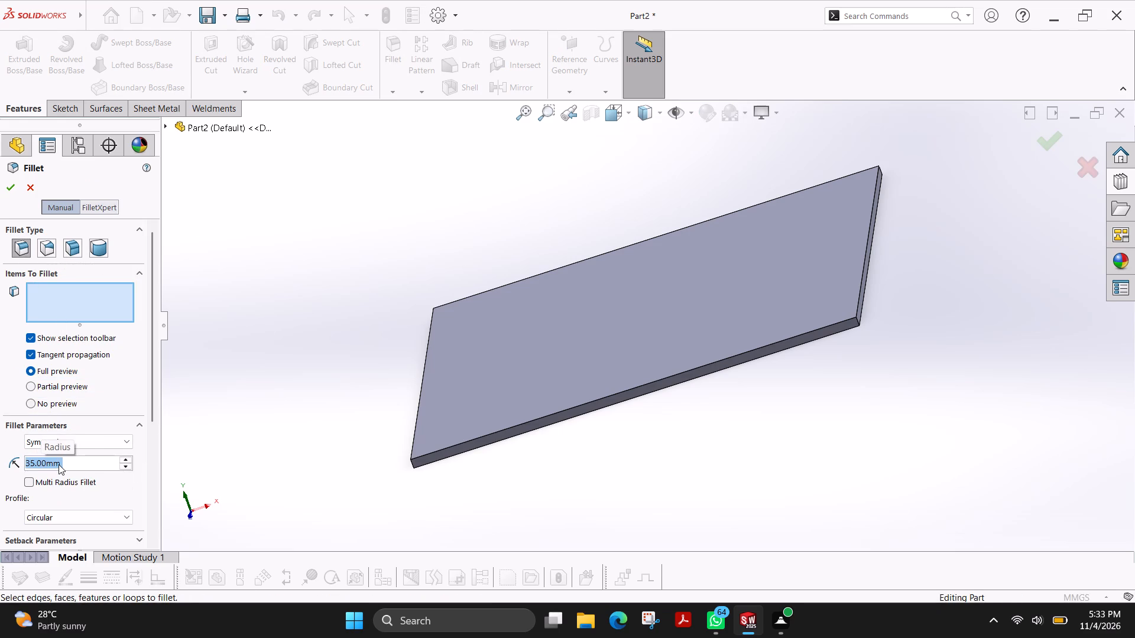
Select the short thickness edge at the plate's lower-right corner as an edge to fillet.
{"action": "scroll", "coordinate": [838, 363], "scroll_direction": "down", "scroll_amount": 4}
{"action": "left_click", "coordinate": [827, 264]}
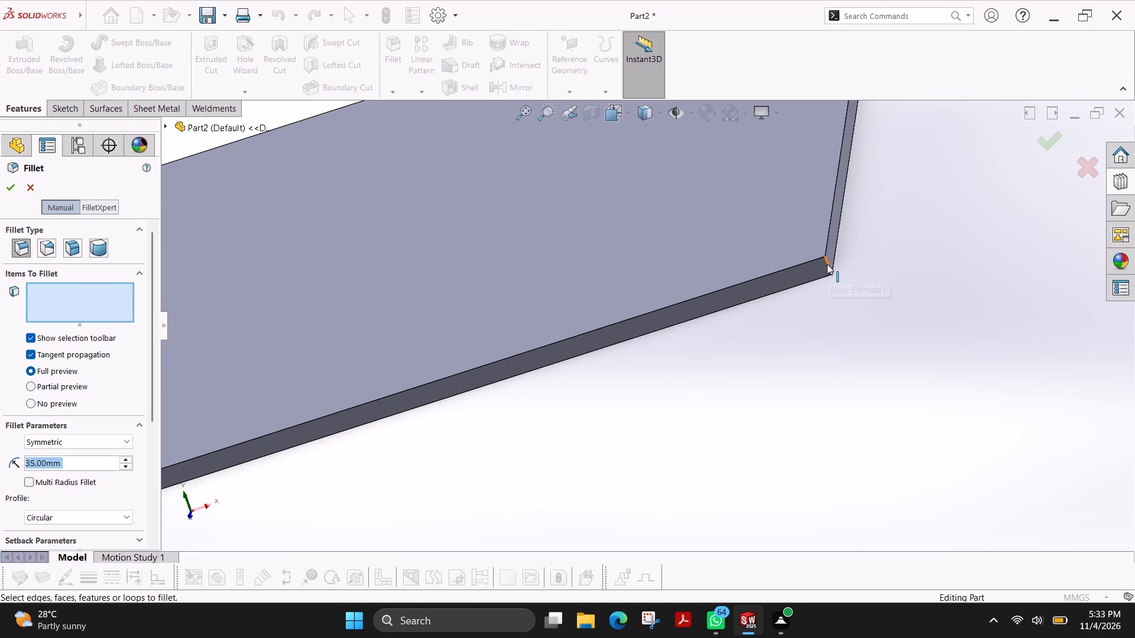
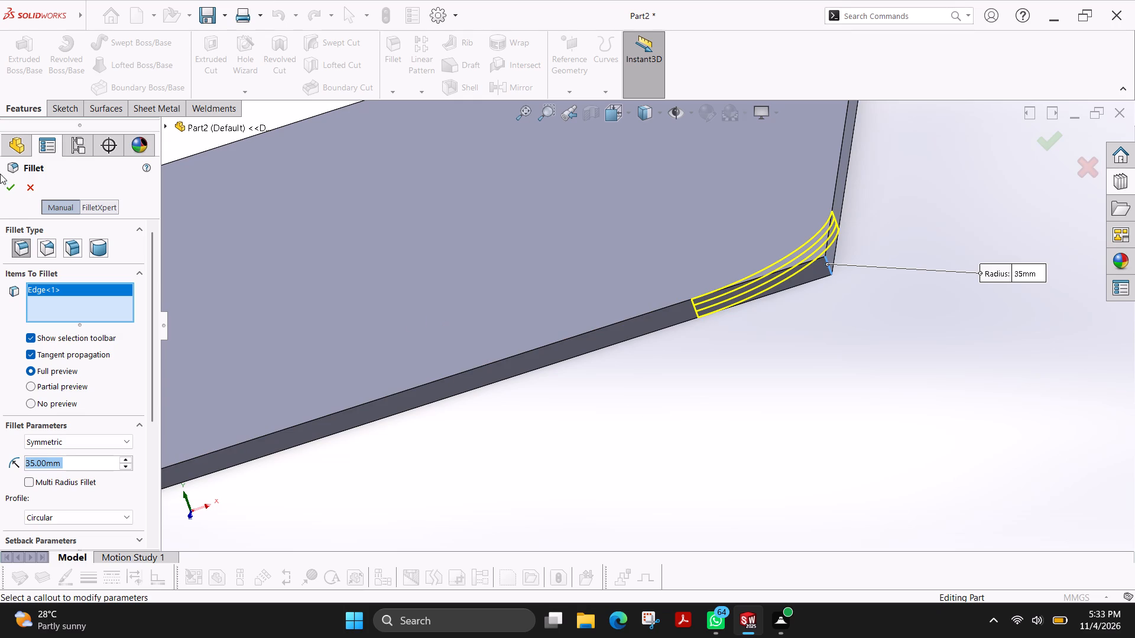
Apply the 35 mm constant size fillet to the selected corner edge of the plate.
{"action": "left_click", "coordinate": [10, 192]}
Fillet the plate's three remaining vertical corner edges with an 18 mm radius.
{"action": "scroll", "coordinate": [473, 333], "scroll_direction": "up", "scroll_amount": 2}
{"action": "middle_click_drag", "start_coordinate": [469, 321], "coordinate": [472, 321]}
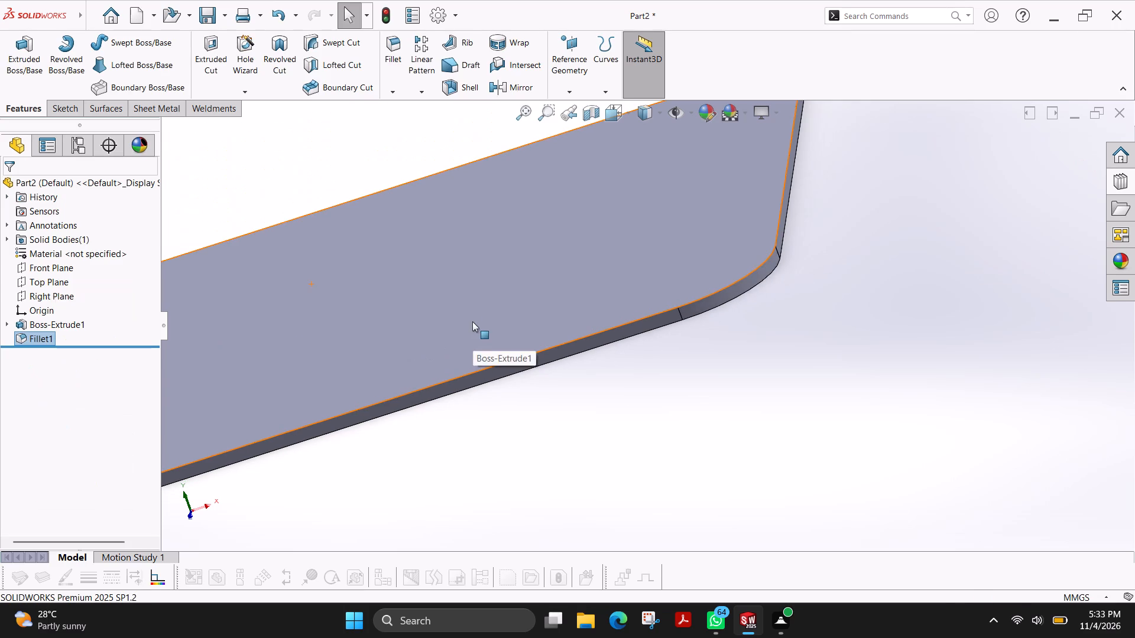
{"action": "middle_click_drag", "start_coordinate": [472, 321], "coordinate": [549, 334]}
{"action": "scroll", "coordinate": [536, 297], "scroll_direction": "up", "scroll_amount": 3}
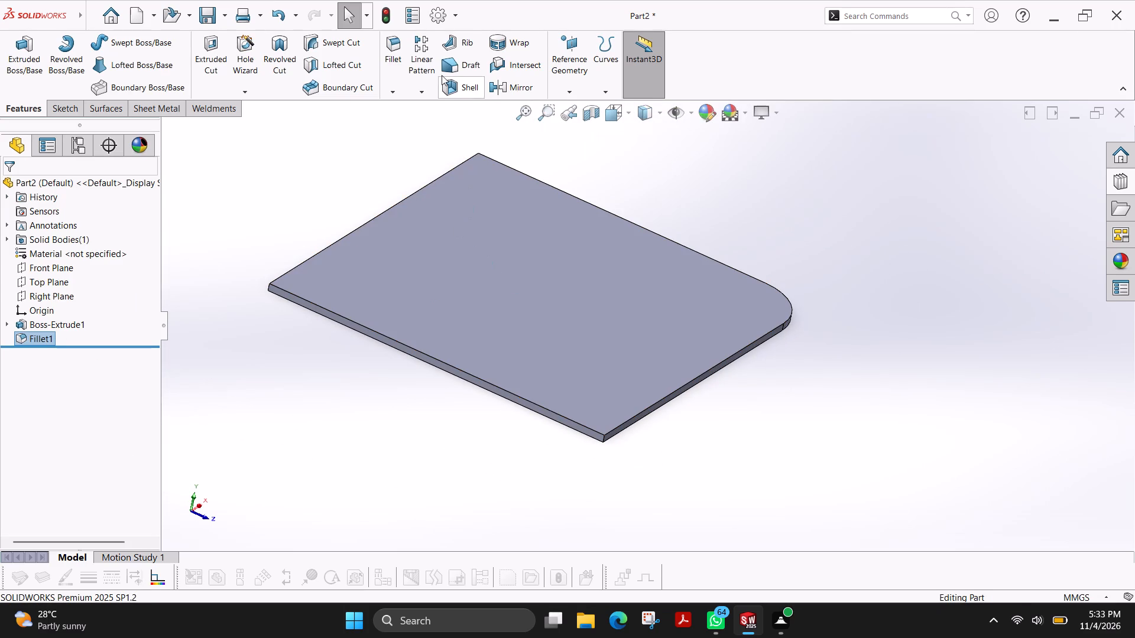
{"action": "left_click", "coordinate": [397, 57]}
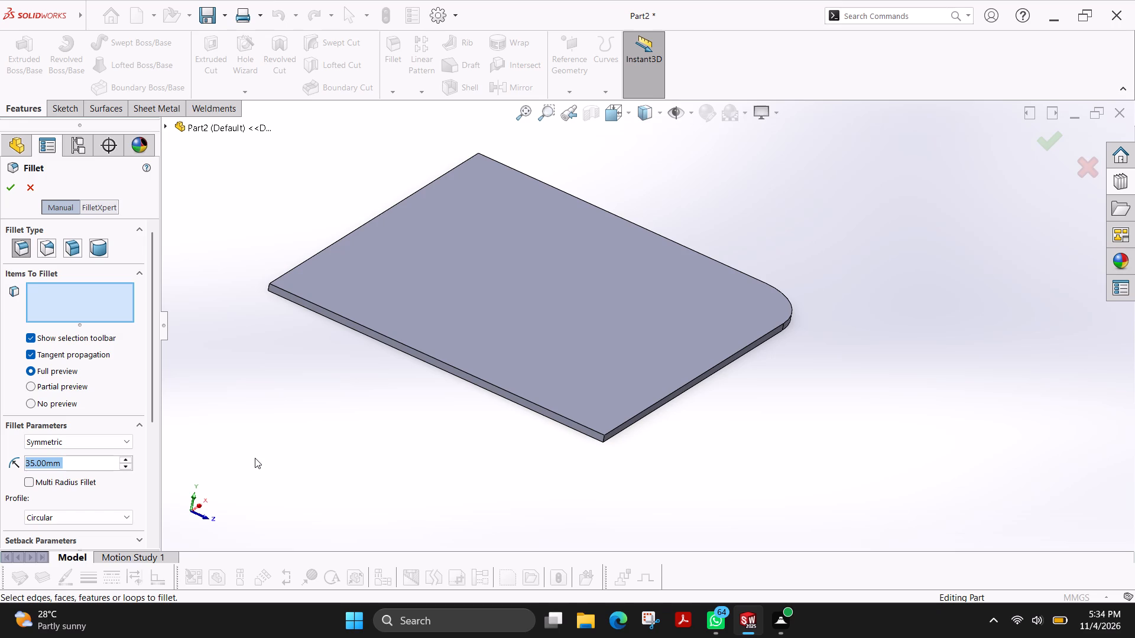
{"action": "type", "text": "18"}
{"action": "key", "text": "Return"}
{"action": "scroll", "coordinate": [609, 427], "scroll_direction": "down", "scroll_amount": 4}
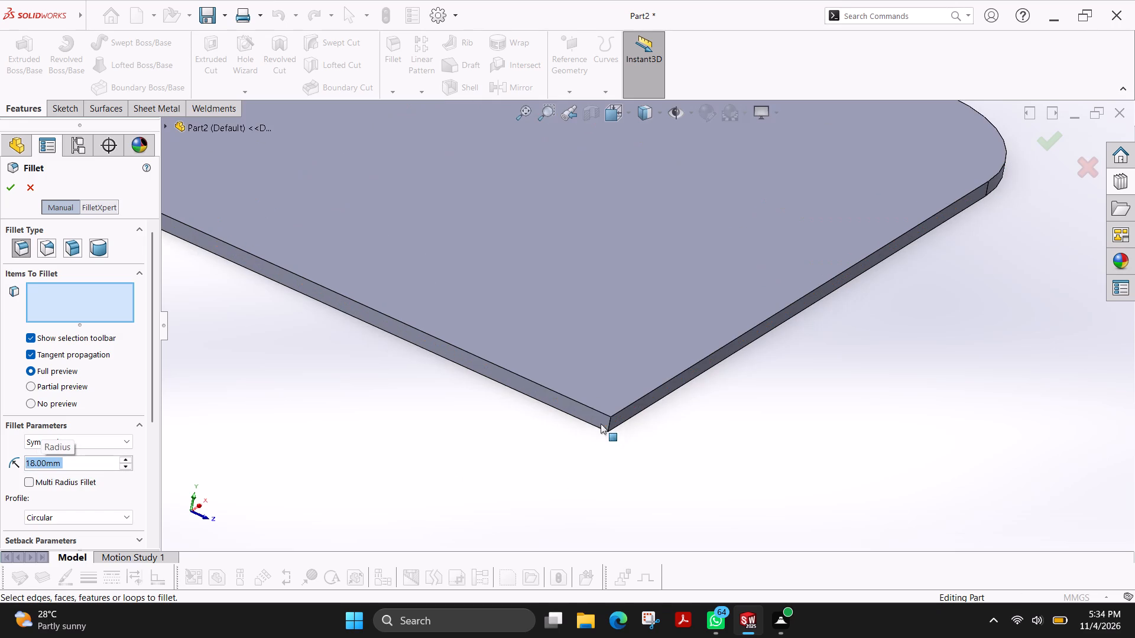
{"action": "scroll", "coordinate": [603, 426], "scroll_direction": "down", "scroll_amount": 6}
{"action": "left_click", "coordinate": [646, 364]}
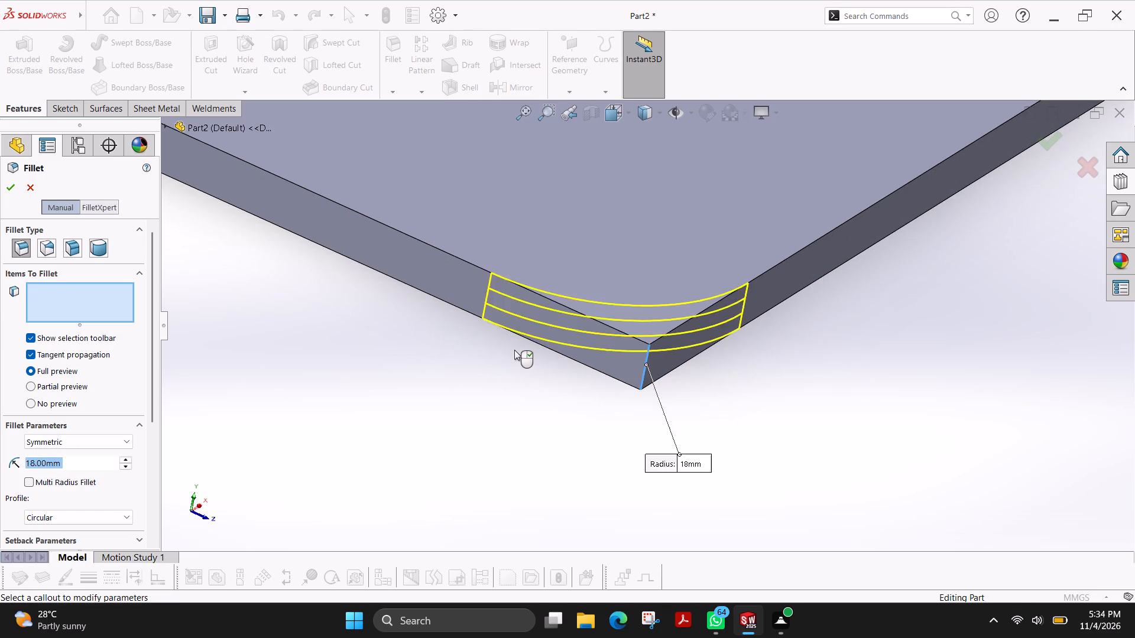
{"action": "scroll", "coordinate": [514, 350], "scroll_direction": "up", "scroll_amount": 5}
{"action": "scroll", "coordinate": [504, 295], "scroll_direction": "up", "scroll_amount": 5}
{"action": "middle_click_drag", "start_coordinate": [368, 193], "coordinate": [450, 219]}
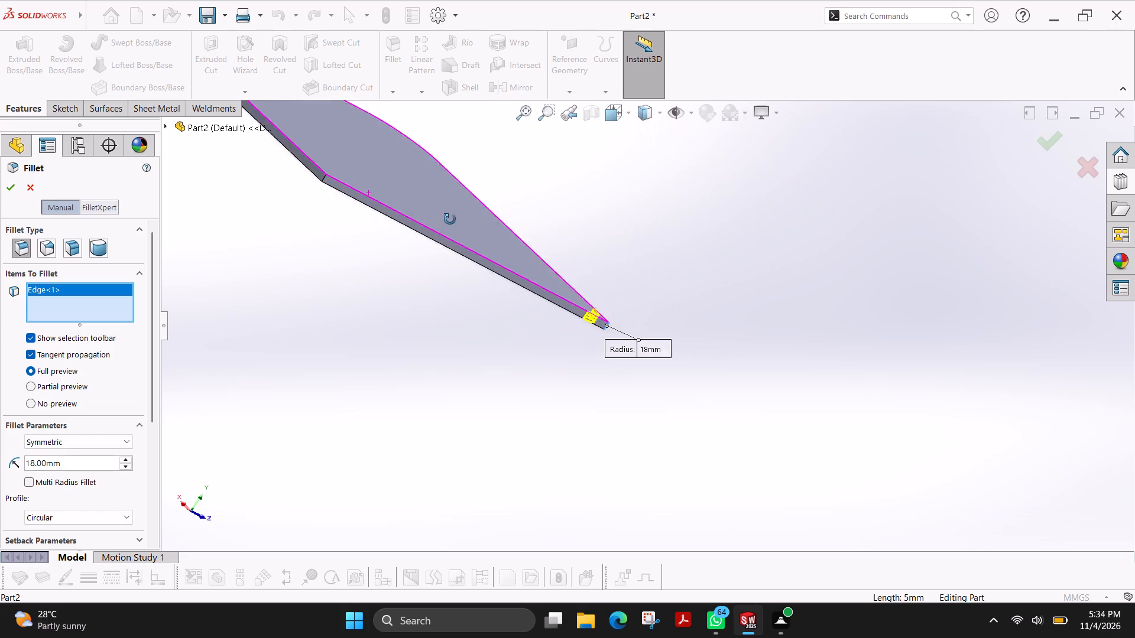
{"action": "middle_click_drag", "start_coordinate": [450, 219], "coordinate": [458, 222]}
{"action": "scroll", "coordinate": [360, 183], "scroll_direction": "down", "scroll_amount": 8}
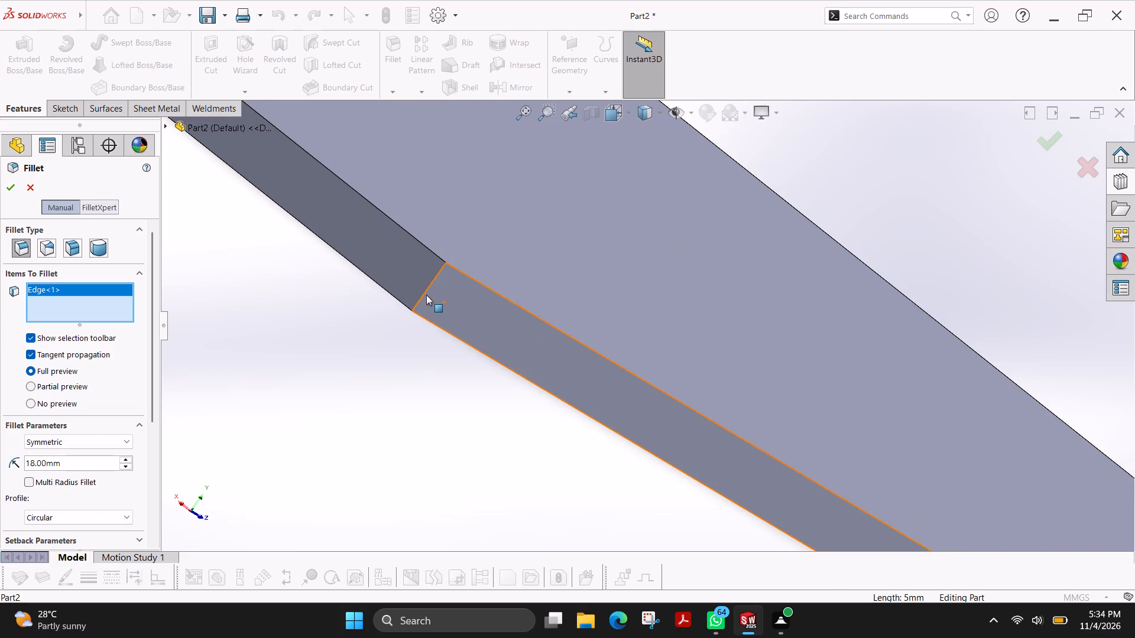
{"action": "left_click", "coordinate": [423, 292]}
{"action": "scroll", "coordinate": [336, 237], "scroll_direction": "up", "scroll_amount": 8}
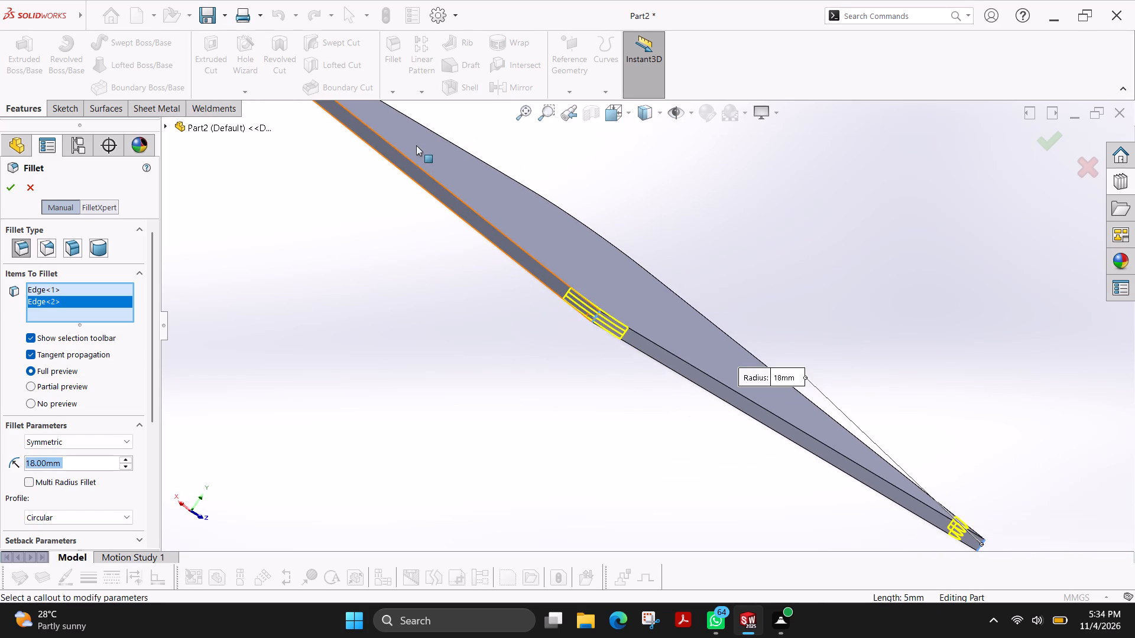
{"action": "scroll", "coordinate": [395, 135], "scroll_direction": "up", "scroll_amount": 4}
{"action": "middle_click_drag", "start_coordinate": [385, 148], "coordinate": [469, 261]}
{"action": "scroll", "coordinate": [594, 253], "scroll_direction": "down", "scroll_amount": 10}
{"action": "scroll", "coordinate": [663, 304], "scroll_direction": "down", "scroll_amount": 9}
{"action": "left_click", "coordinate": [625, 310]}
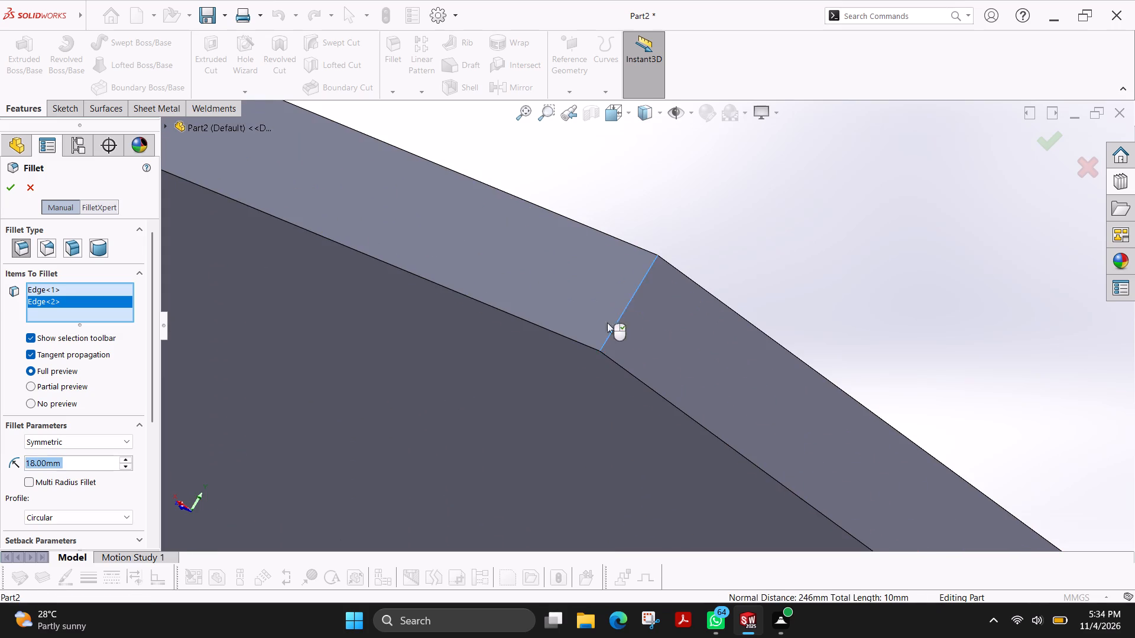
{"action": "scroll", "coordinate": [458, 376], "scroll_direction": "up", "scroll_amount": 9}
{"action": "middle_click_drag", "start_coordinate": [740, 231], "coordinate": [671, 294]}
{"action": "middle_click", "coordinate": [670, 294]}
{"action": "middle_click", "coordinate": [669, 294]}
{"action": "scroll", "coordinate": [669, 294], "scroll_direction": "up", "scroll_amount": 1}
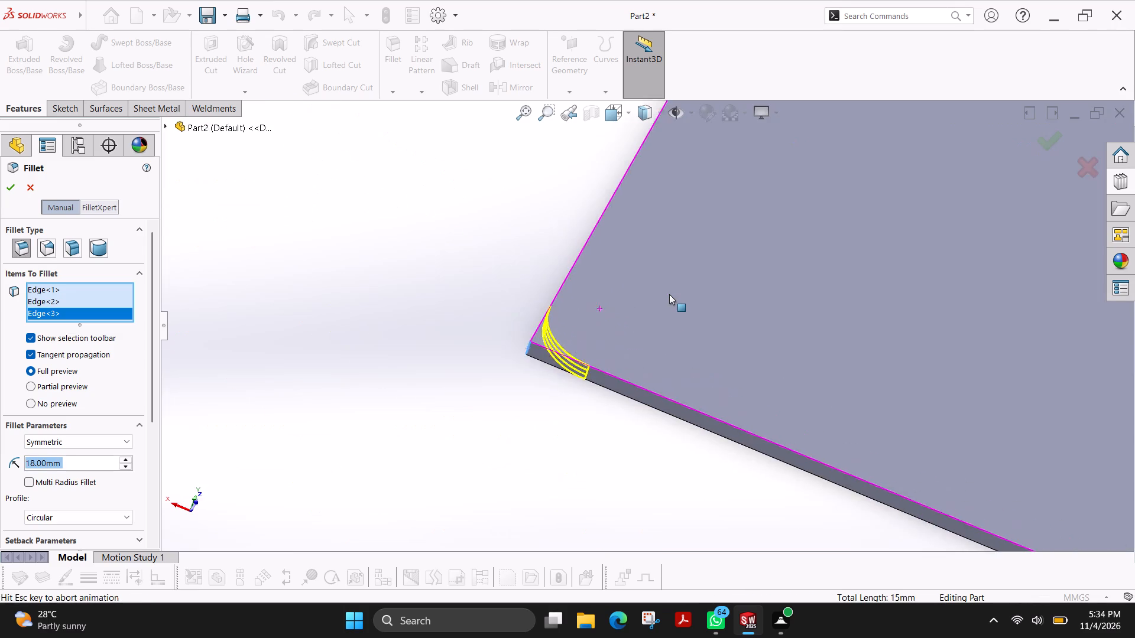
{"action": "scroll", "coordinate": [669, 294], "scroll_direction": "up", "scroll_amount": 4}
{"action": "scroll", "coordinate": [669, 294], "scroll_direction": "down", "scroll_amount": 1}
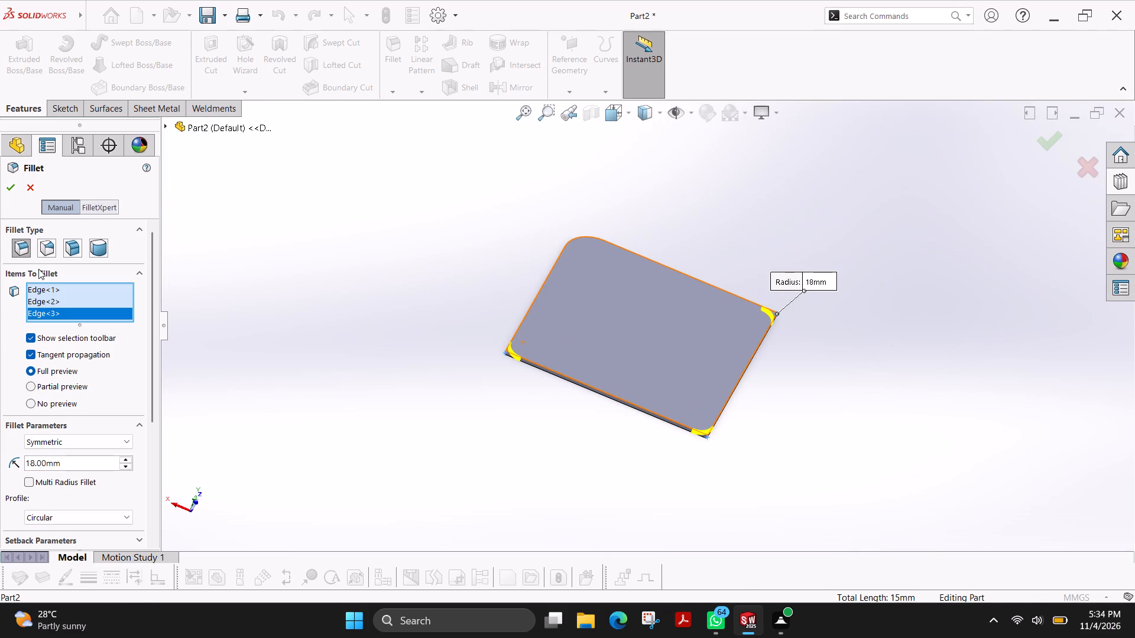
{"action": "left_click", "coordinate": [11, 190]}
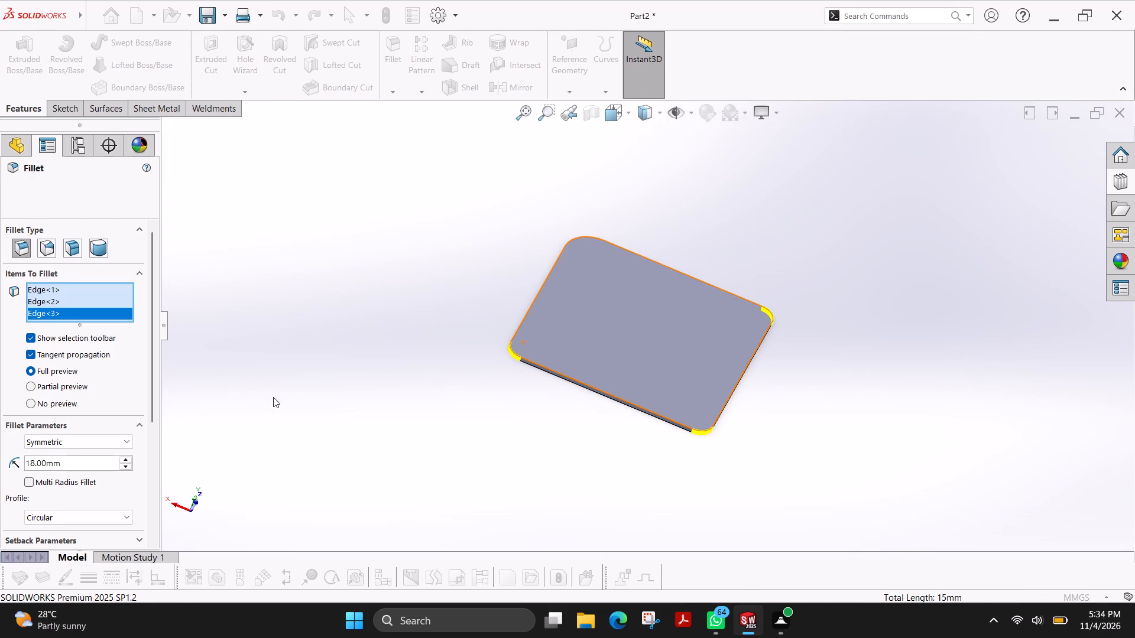
Examine the plate's rounded corners from several angles.
{"action": "middle_click_drag", "start_coordinate": [800, 386], "coordinate": [685, 236]}
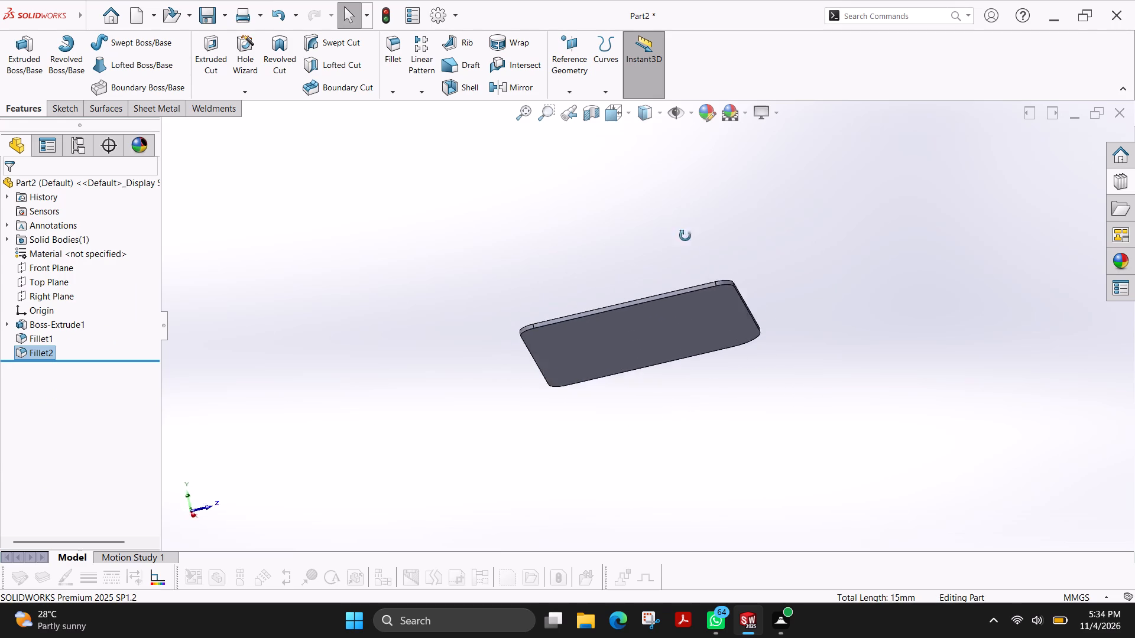
{"action": "middle_click_drag", "start_coordinate": [685, 236], "coordinate": [838, 355]}
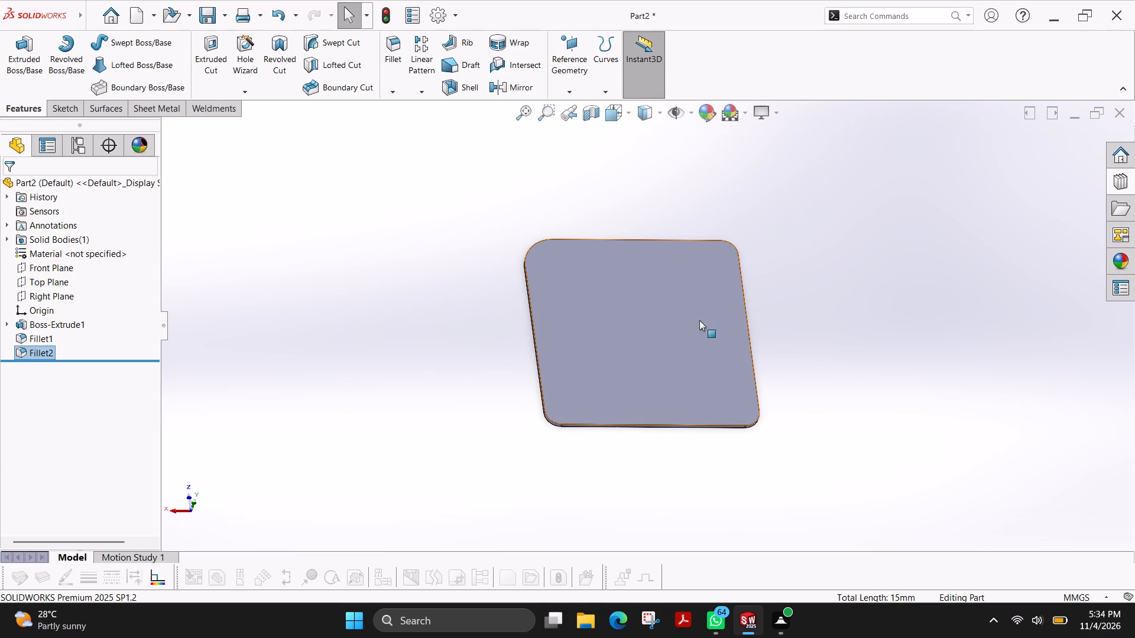
{"action": "scroll", "coordinate": [564, 246], "scroll_direction": "down", "scroll_amount": 3}
{"action": "scroll", "coordinate": [857, 246], "scroll_direction": "down", "scroll_amount": 3}
{"action": "middle_click_drag", "start_coordinate": [773, 315], "coordinate": [757, 247]}
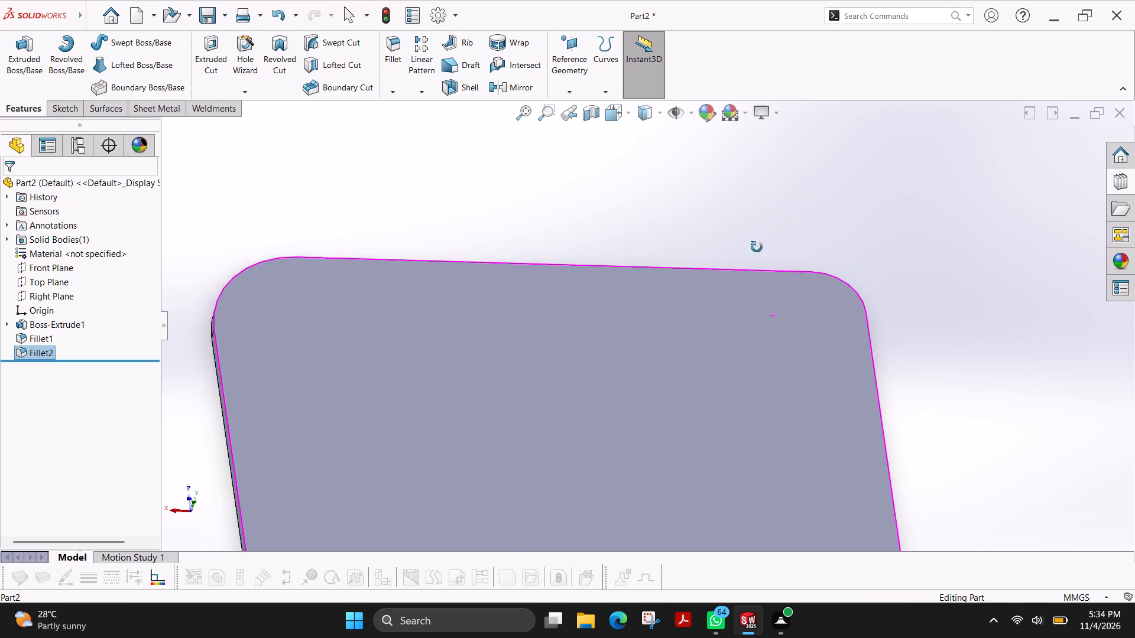
{"action": "middle_click_drag", "start_coordinate": [757, 247], "coordinate": [743, 217]}
{"action": "scroll", "coordinate": [743, 217], "scroll_direction": "up", "scroll_amount": 4}
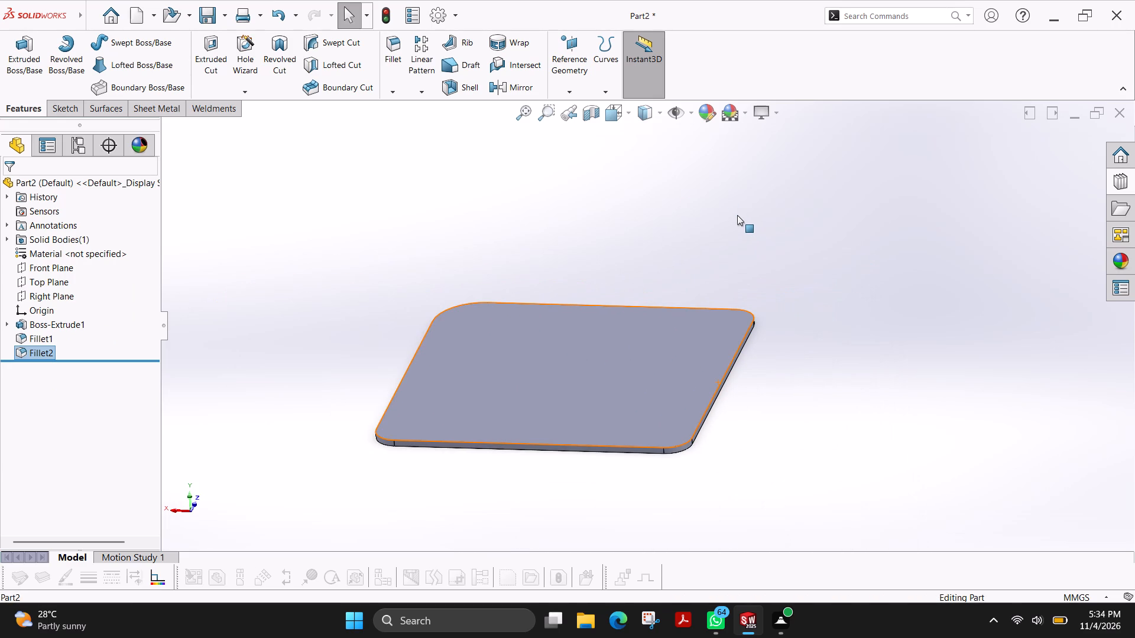
{"action": "key", "text": "ctrl+8"}
{"action": "key", "text": "ctrl+8"}
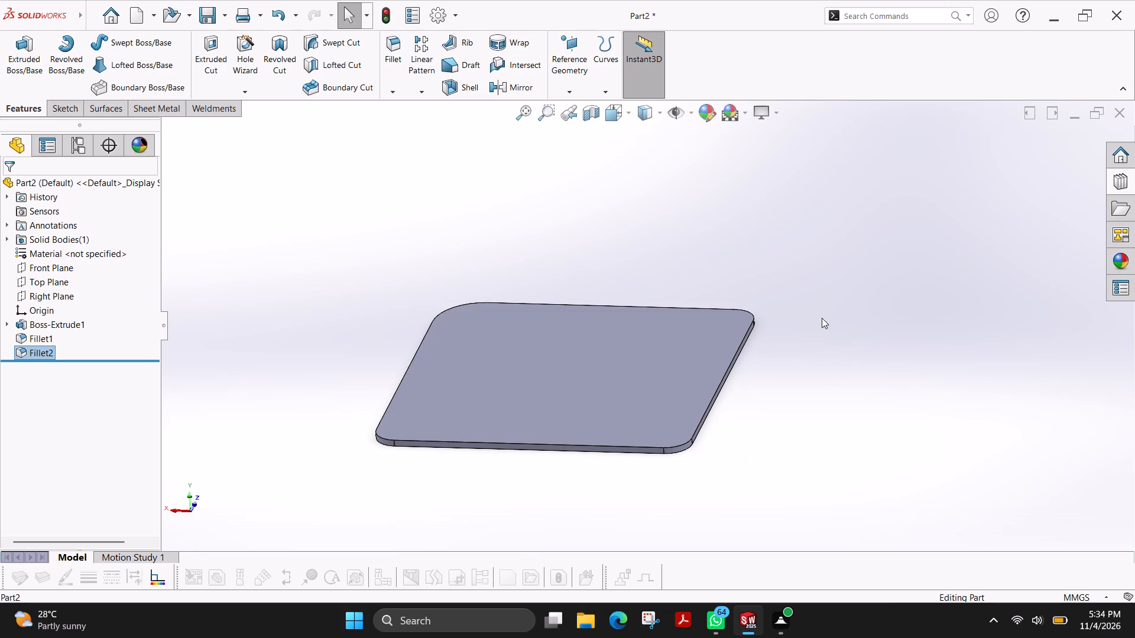
{"action": "middle_click_drag", "start_coordinate": [719, 270], "coordinate": [737, 393]}
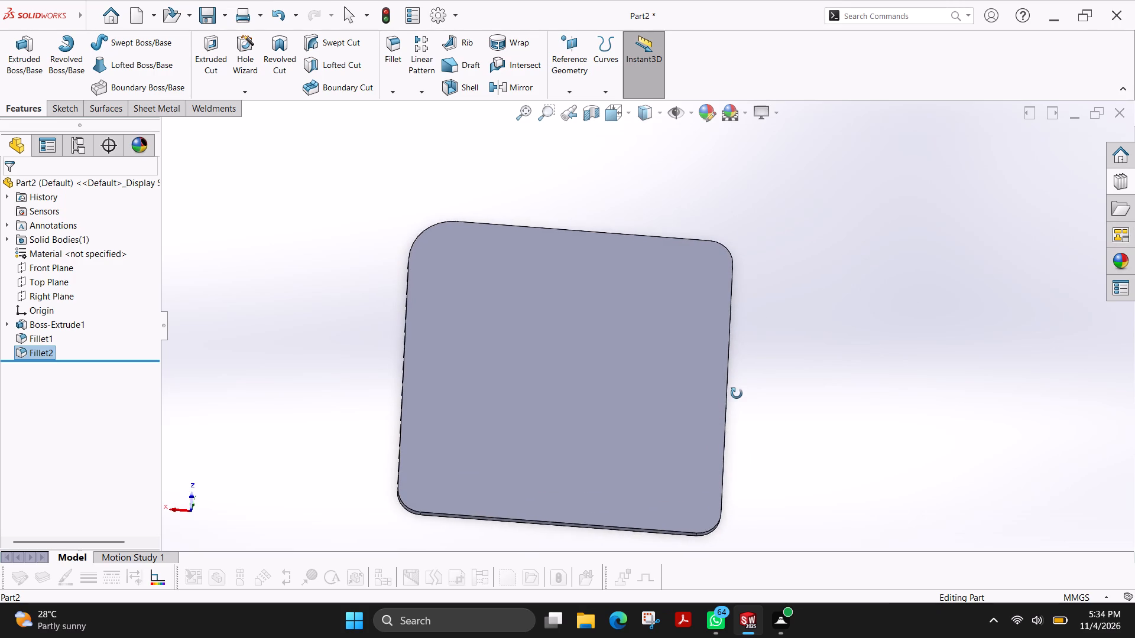
{"action": "middle_click_drag", "start_coordinate": [737, 393], "coordinate": [737, 411]}
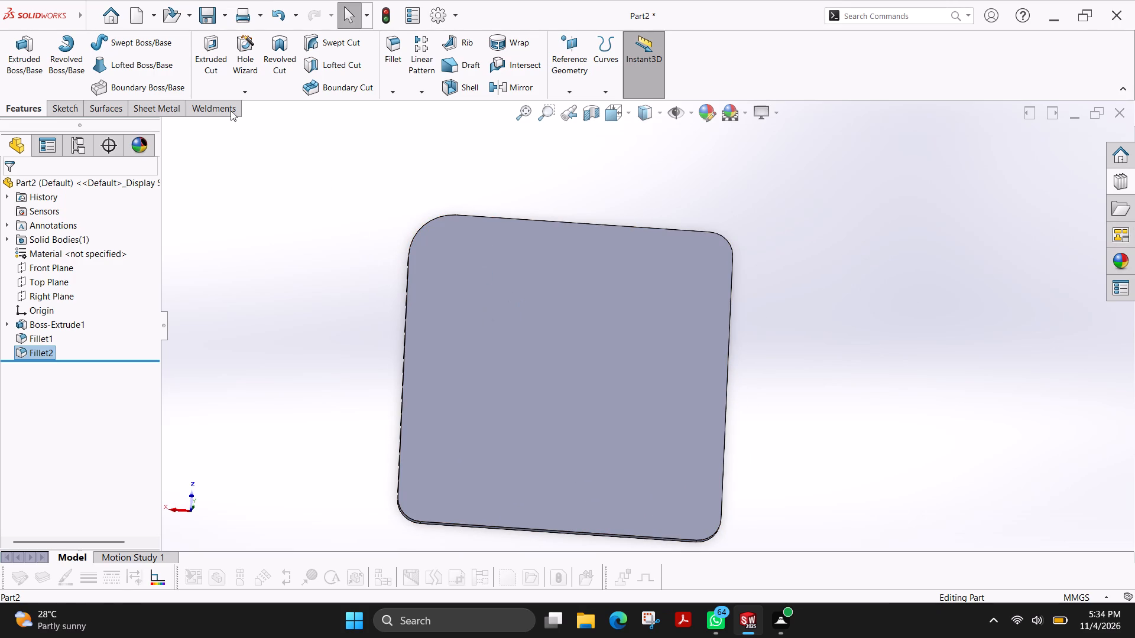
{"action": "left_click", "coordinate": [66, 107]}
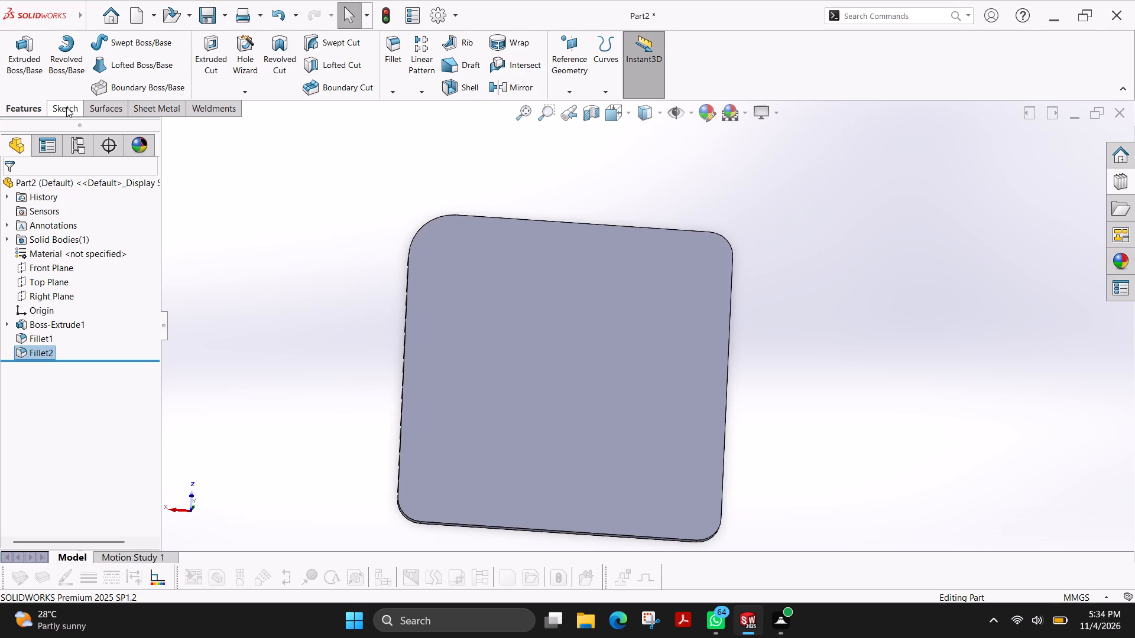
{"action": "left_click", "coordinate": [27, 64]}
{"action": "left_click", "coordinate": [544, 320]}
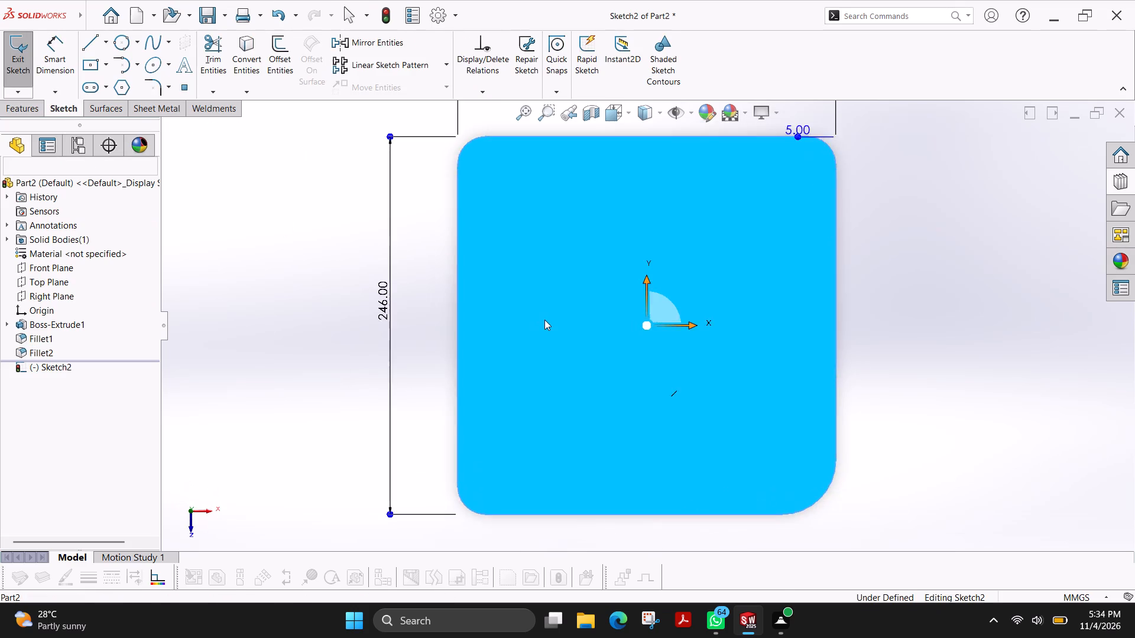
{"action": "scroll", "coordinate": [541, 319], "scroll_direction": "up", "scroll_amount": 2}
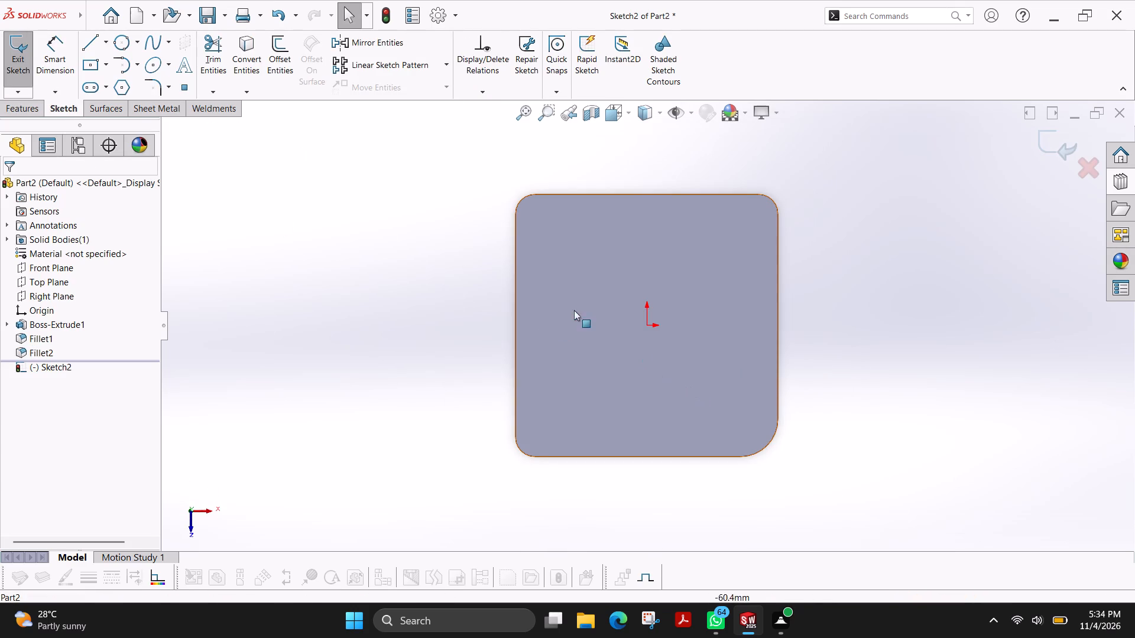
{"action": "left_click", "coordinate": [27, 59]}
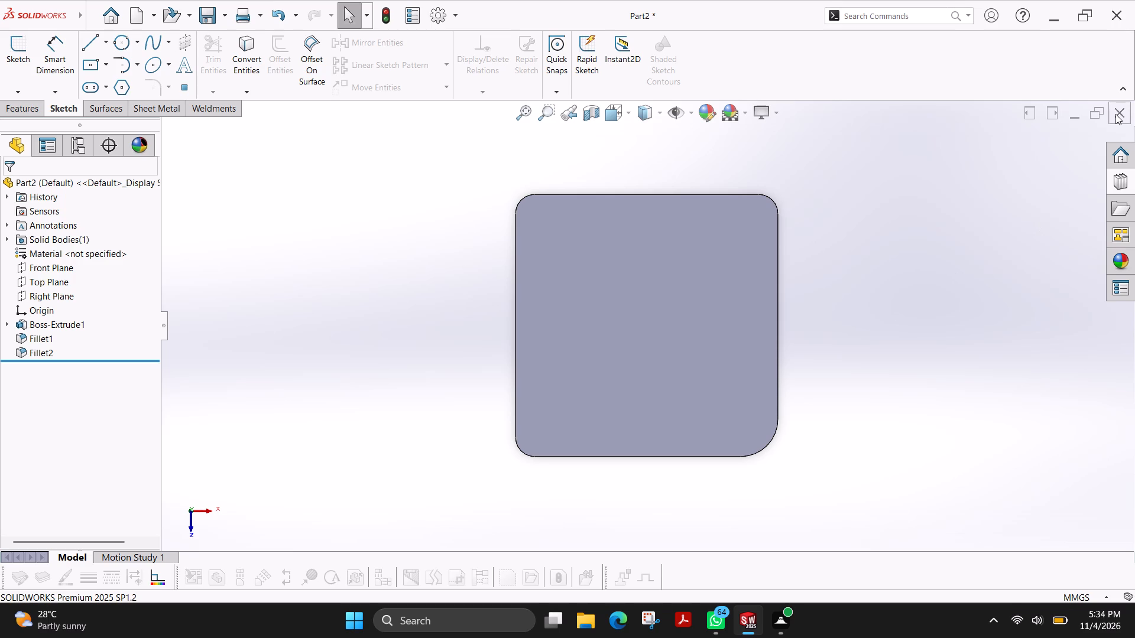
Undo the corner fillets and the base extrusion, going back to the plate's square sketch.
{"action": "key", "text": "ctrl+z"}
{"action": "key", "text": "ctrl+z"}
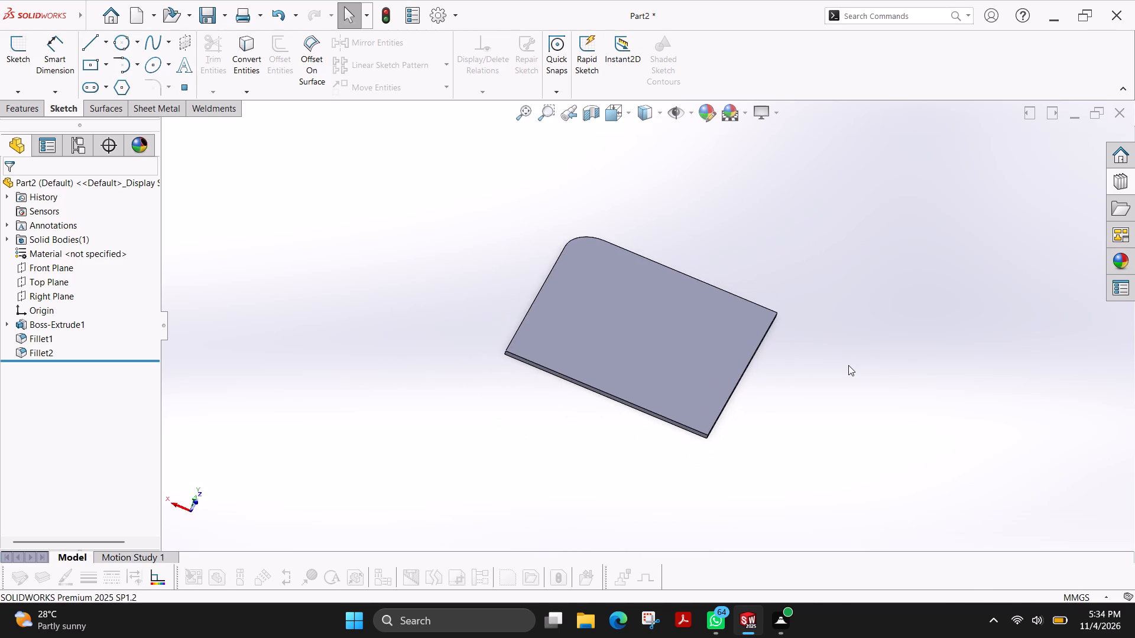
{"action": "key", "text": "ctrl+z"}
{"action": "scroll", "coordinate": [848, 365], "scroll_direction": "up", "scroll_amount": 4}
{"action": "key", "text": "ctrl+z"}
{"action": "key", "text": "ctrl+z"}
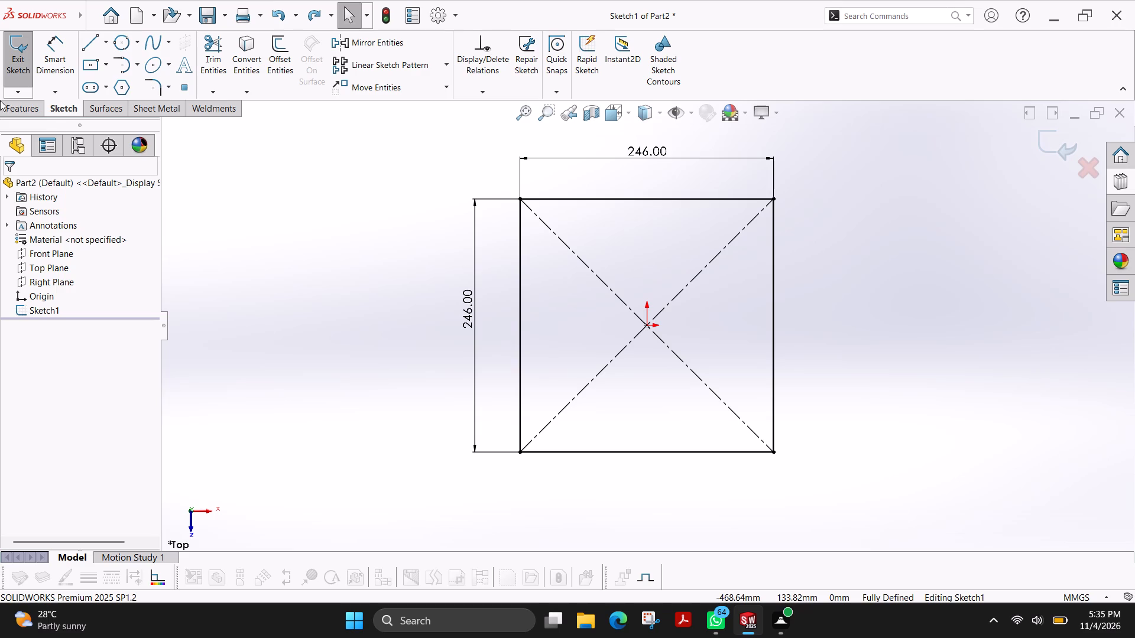
Extrude the 246 by 246 mm square sketch as a blind boss 5 mm thick.
{"action": "left_click", "coordinate": [20, 110]}
{"action": "left_click", "coordinate": [27, 73]}
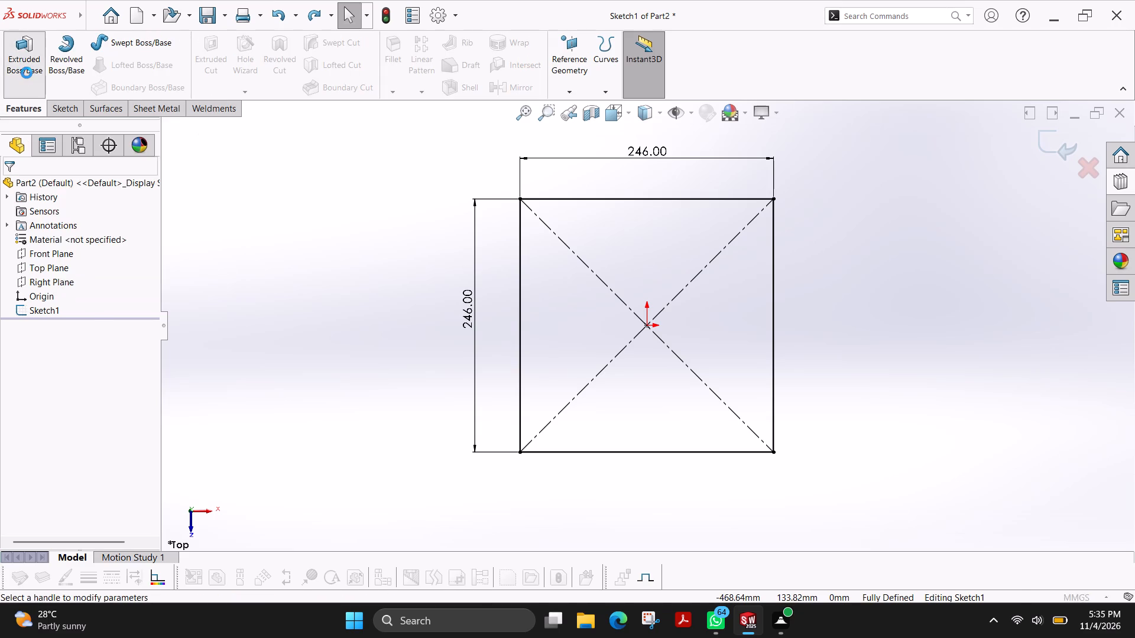
{"action": "left_click", "coordinate": [9, 191]}
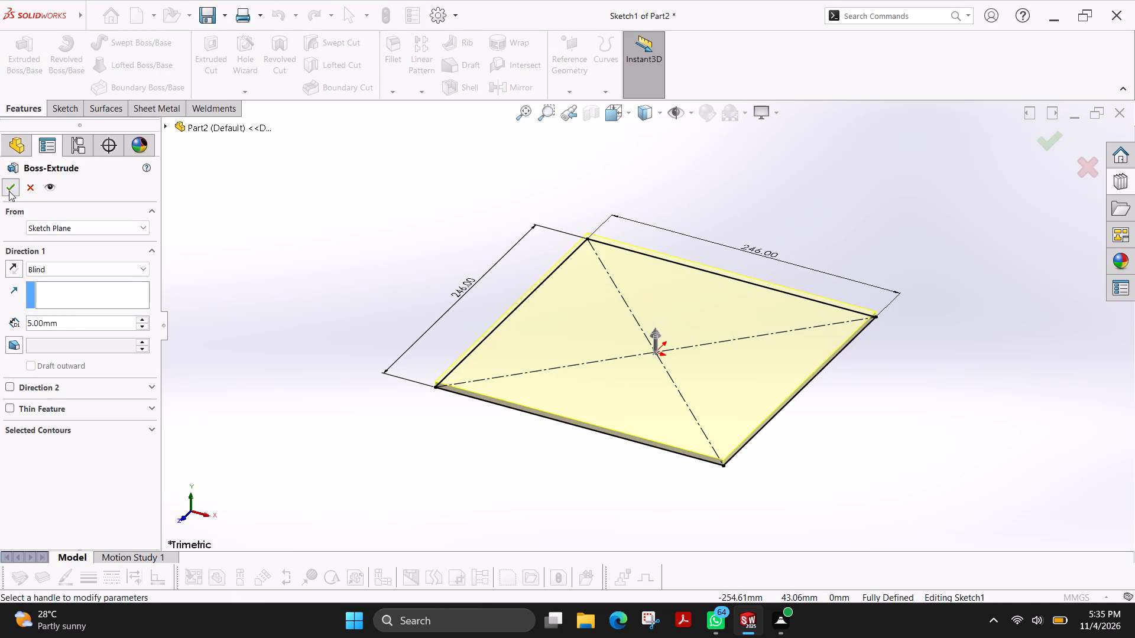
{"action": "scroll", "coordinate": [752, 330], "scroll_direction": "down", "scroll_amount": 1}
{"action": "scroll", "coordinate": [753, 330], "scroll_direction": "up", "scroll_amount": 2}
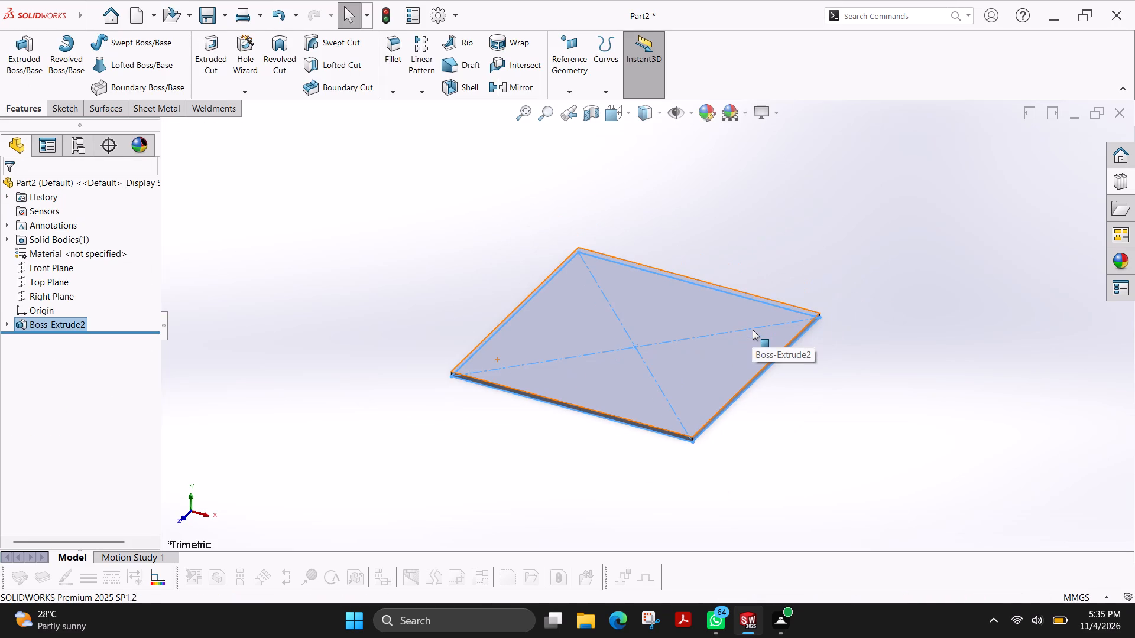
{"action": "key", "text": "Escape"}
Fillet one vertical corner edge of the plate with a constant size, symmetric radius of 35 mm.
{"action": "scroll", "coordinate": [784, 325], "scroll_direction": "down", "scroll_amount": 3}
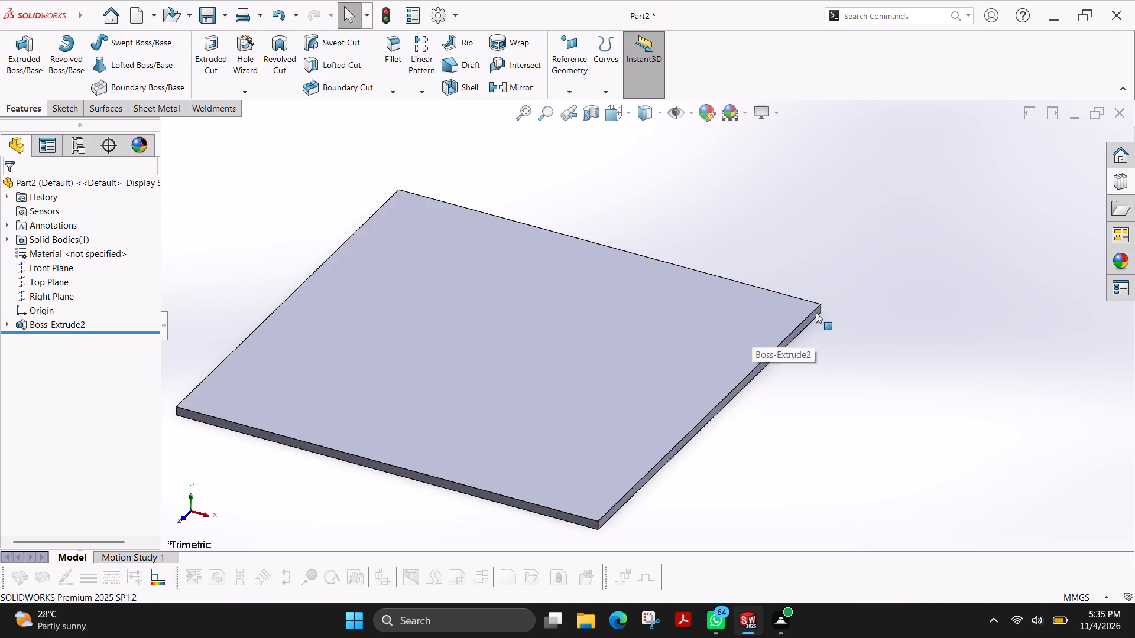
{"action": "scroll", "coordinate": [816, 313], "scroll_direction": "down", "scroll_amount": 8}
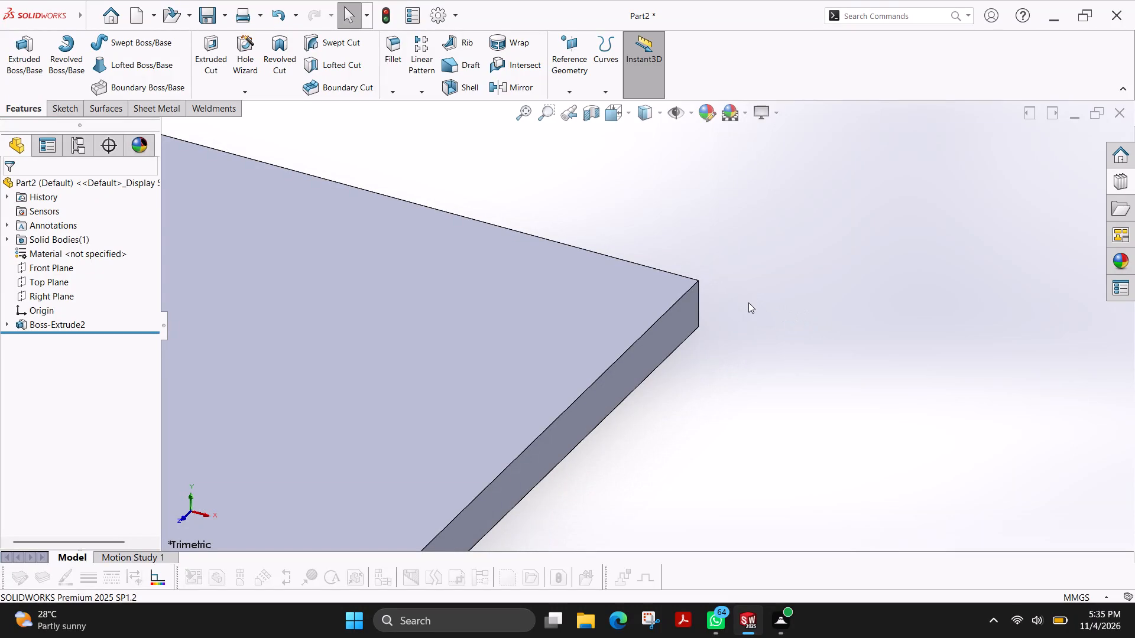
{"action": "middle_click_drag", "start_coordinate": [725, 282], "coordinate": [693, 282]}
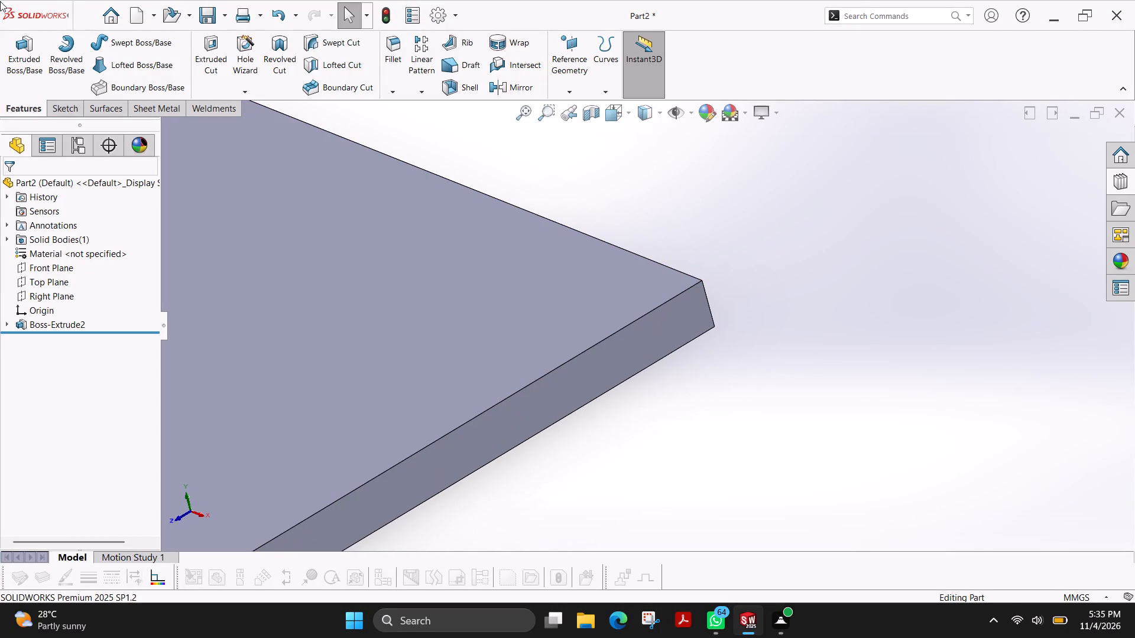
{"action": "left_click", "coordinate": [403, 53]}
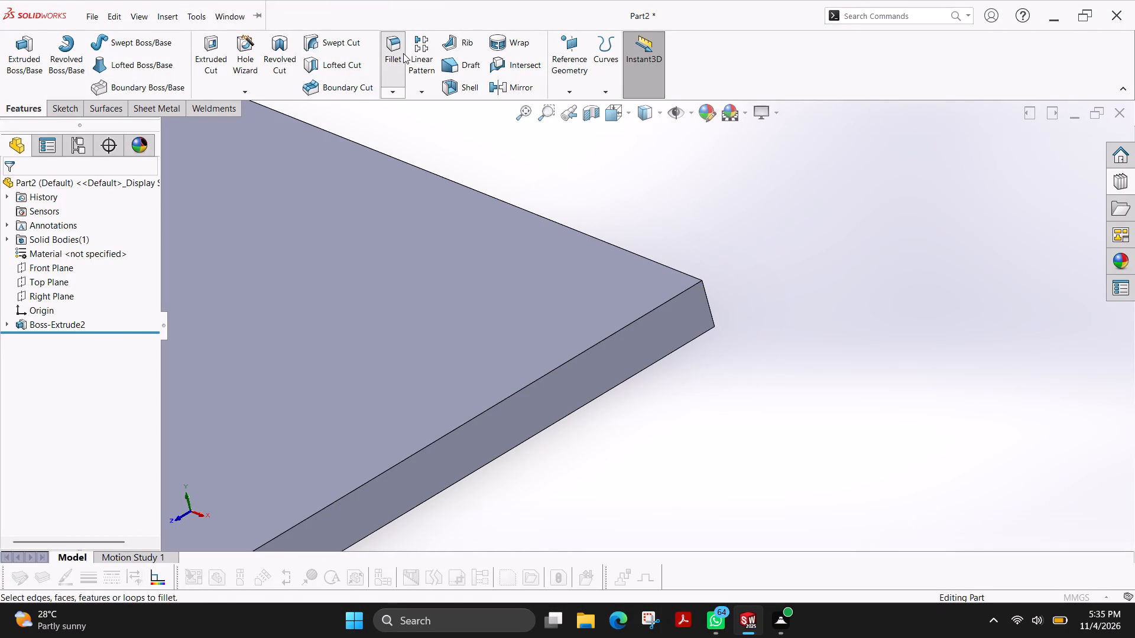
{"action": "left_click", "coordinate": [23, 245]}
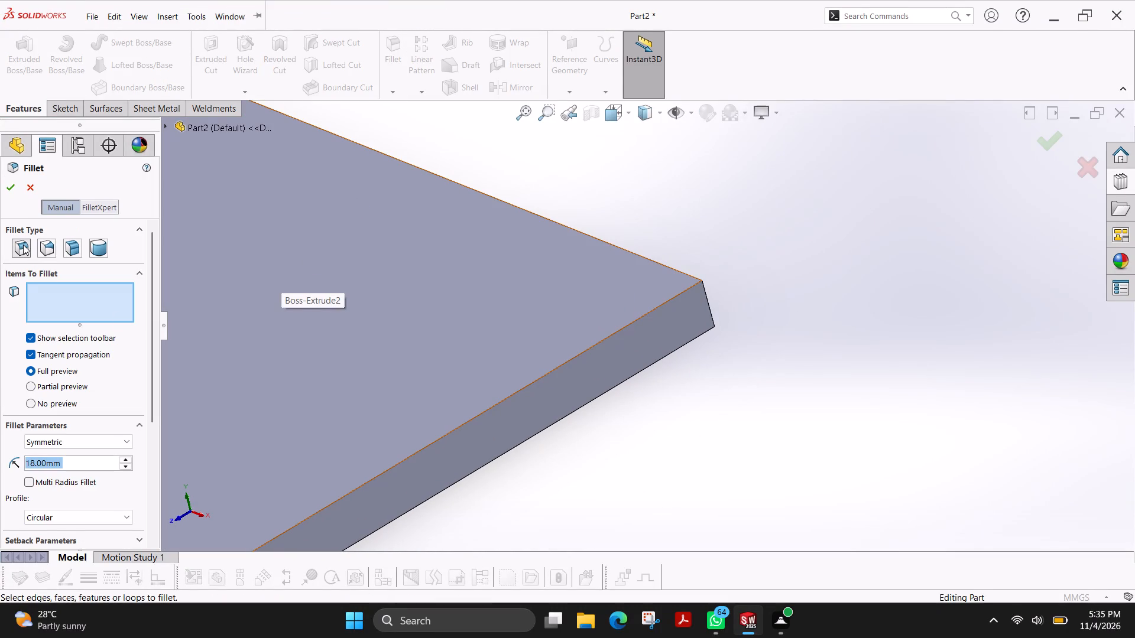
{"action": "left_click", "coordinate": [23, 245]}
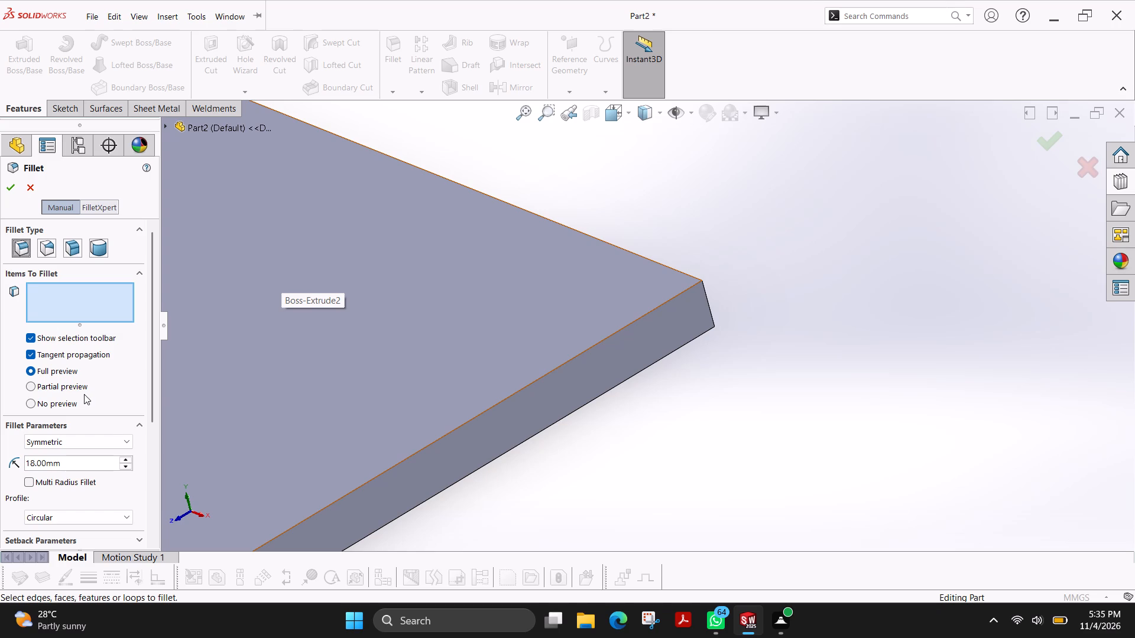
{"action": "double_click", "coordinate": [91, 460]}
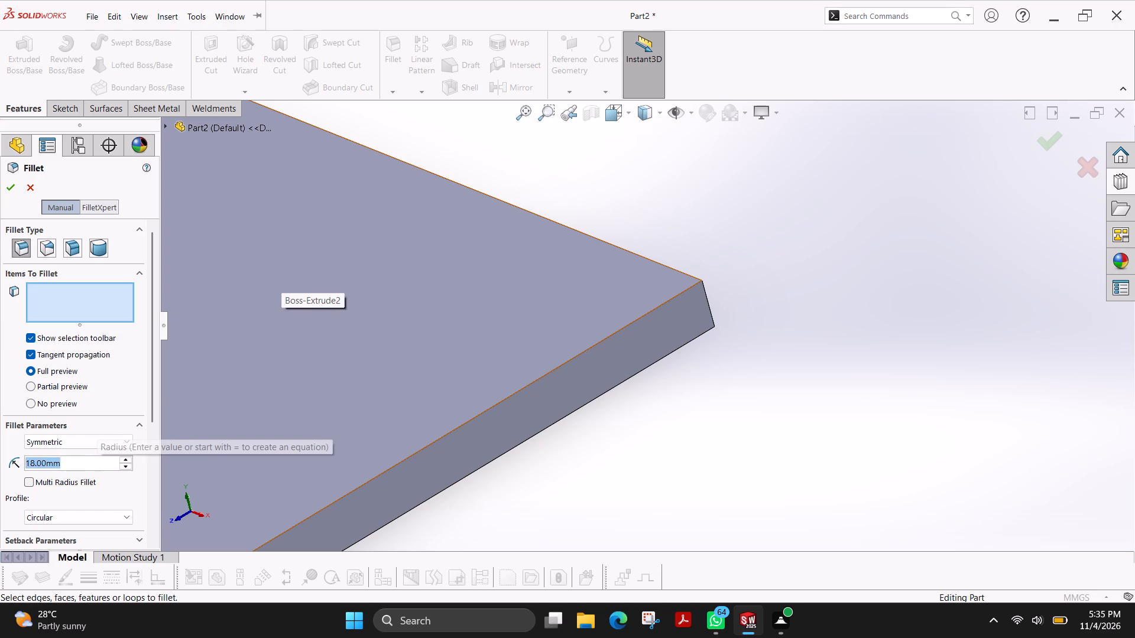
{"action": "type", "text": "35"}
{"action": "key", "text": "Return"}
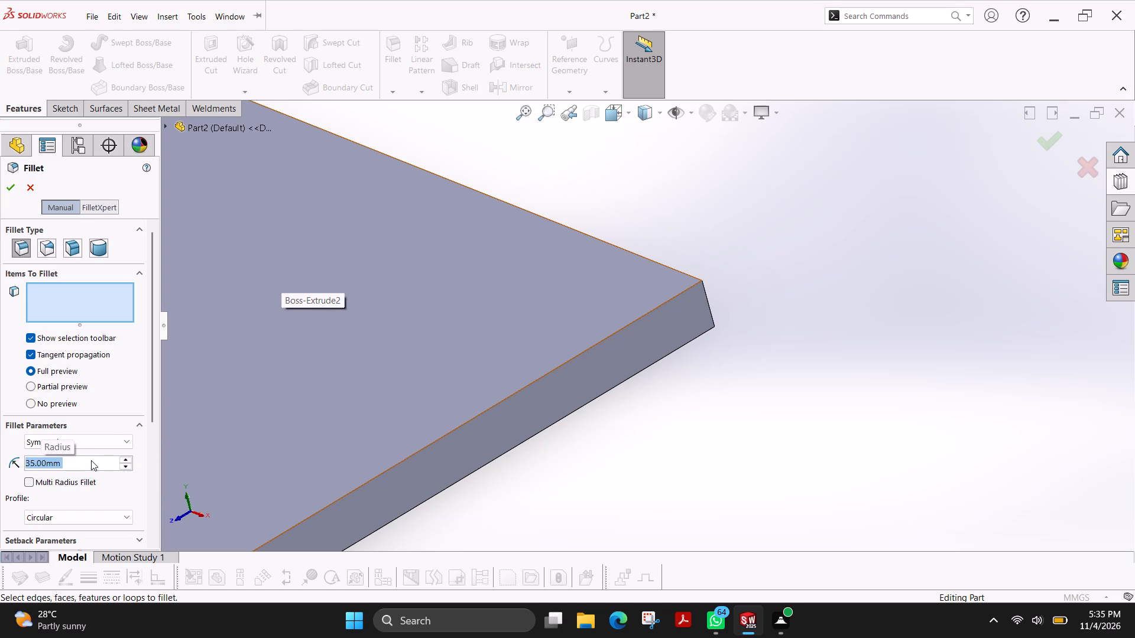
{"action": "left_click", "coordinate": [707, 301]}
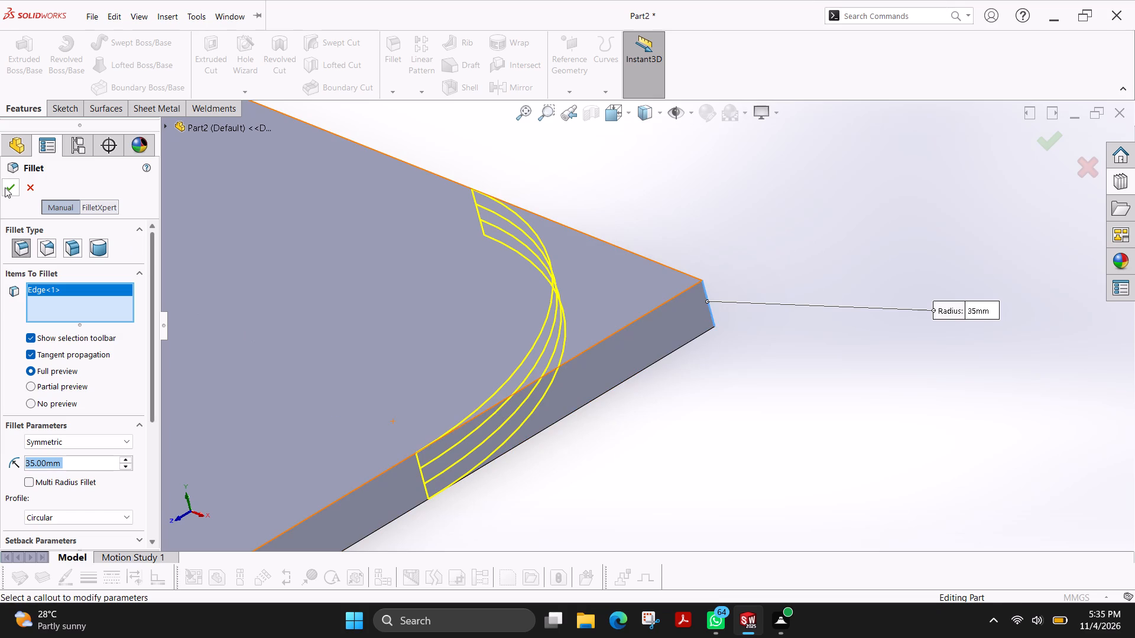
{"action": "left_click", "coordinate": [5, 187]}
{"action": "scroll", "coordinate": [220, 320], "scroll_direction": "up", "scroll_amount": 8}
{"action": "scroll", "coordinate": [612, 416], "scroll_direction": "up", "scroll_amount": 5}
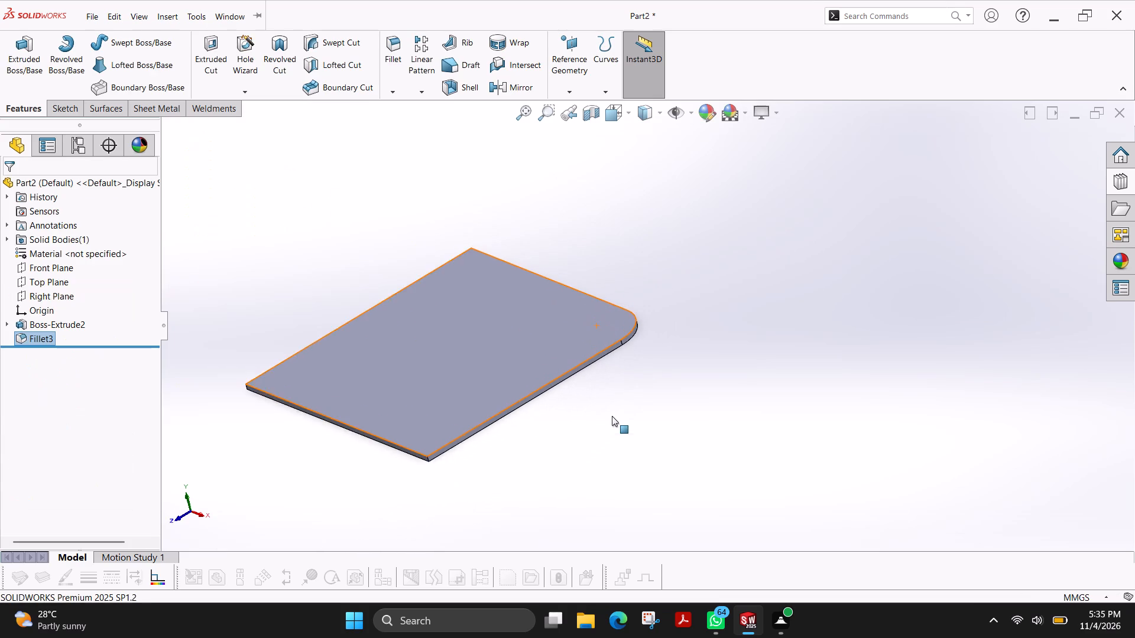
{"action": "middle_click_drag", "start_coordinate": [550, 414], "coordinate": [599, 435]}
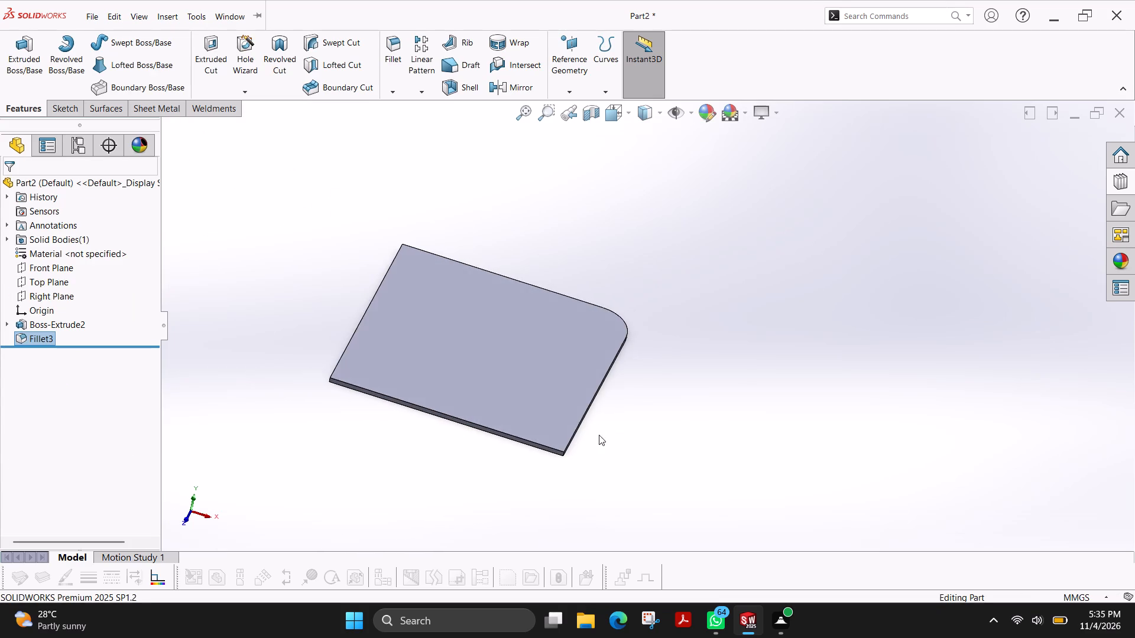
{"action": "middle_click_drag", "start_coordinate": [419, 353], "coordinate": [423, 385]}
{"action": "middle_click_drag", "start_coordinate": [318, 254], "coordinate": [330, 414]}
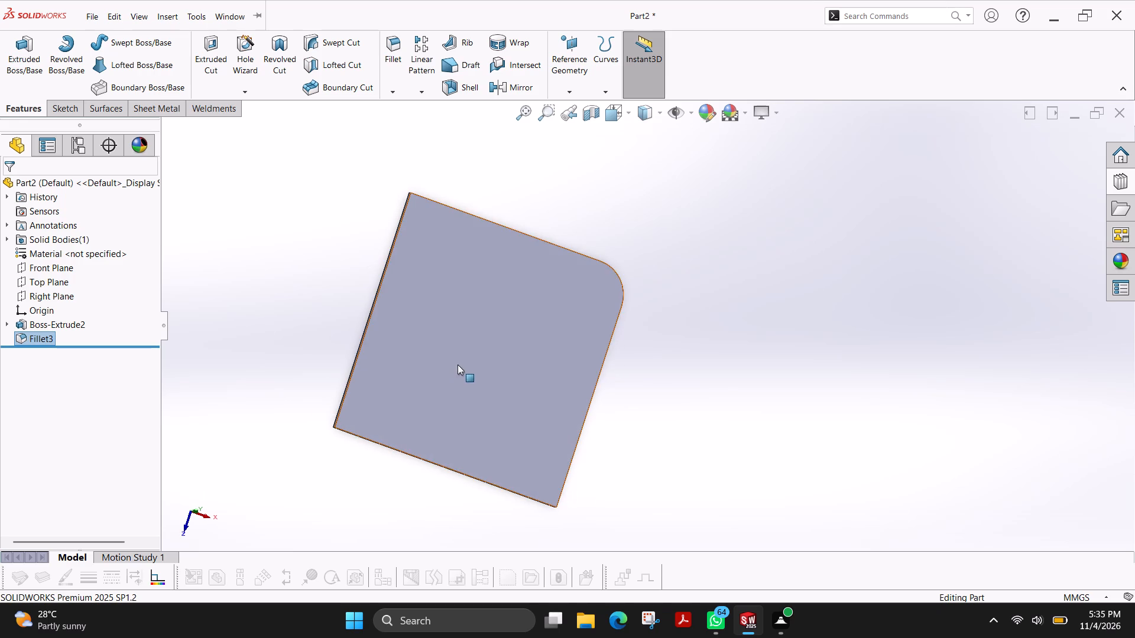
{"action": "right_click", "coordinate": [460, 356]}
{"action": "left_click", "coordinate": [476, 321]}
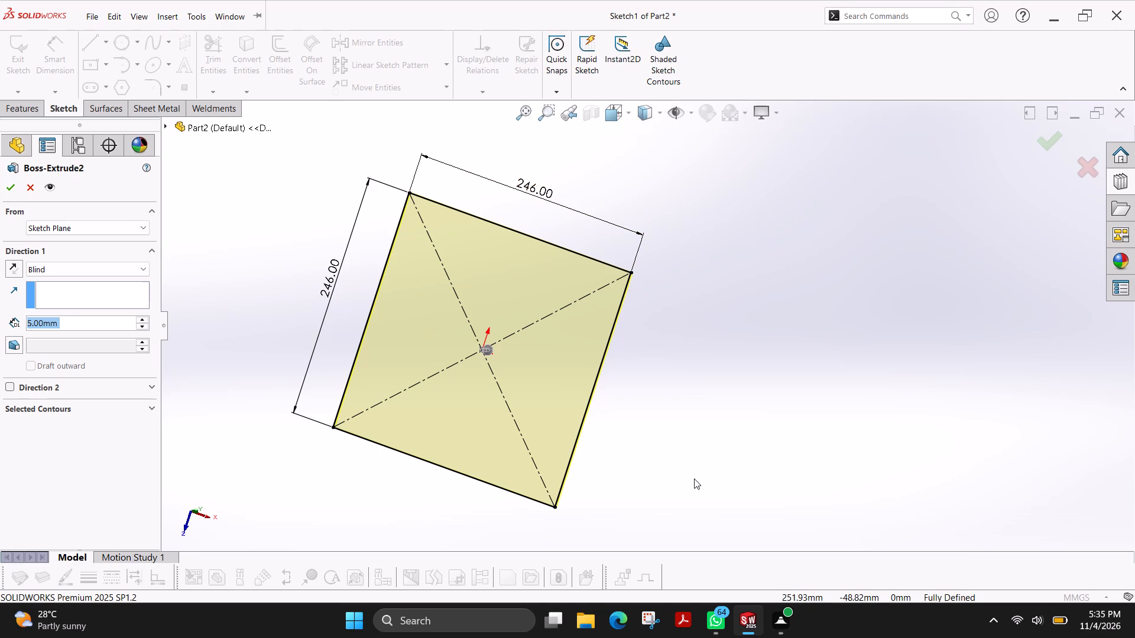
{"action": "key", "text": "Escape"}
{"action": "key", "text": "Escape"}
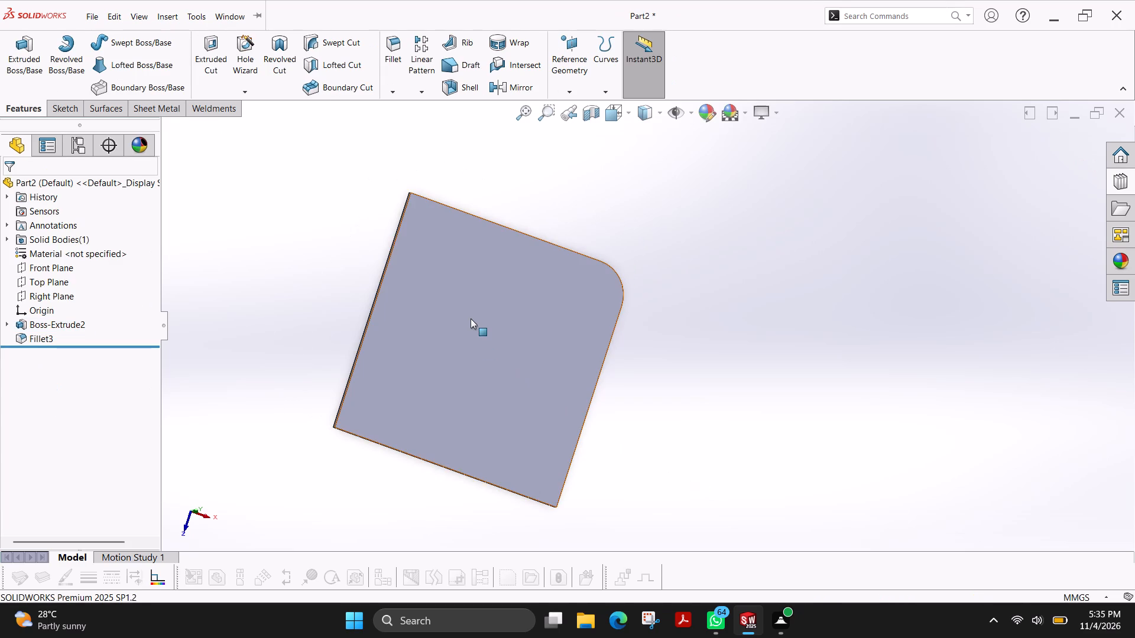
Check the horizontal distance from the origin to a corner of the square in the base extrusion's sketch, without adding a dimension.
{"action": "right_click", "coordinate": [471, 317]}
{"action": "left_click", "coordinate": [502, 287]}
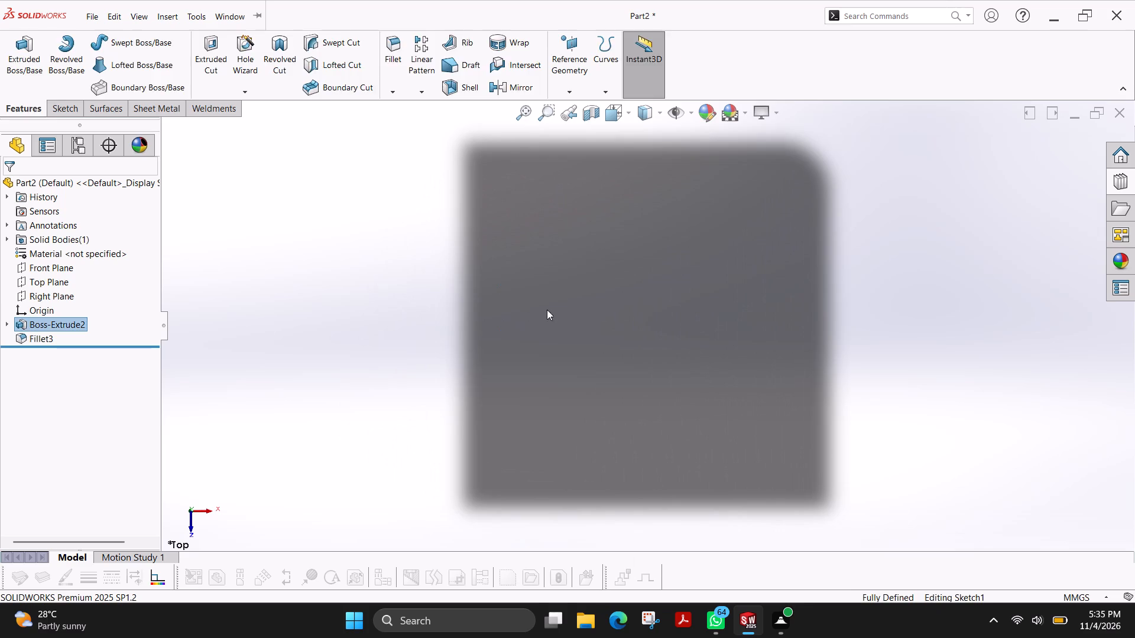
{"action": "scroll", "coordinate": [663, 279], "scroll_direction": "up", "scroll_amount": 2}
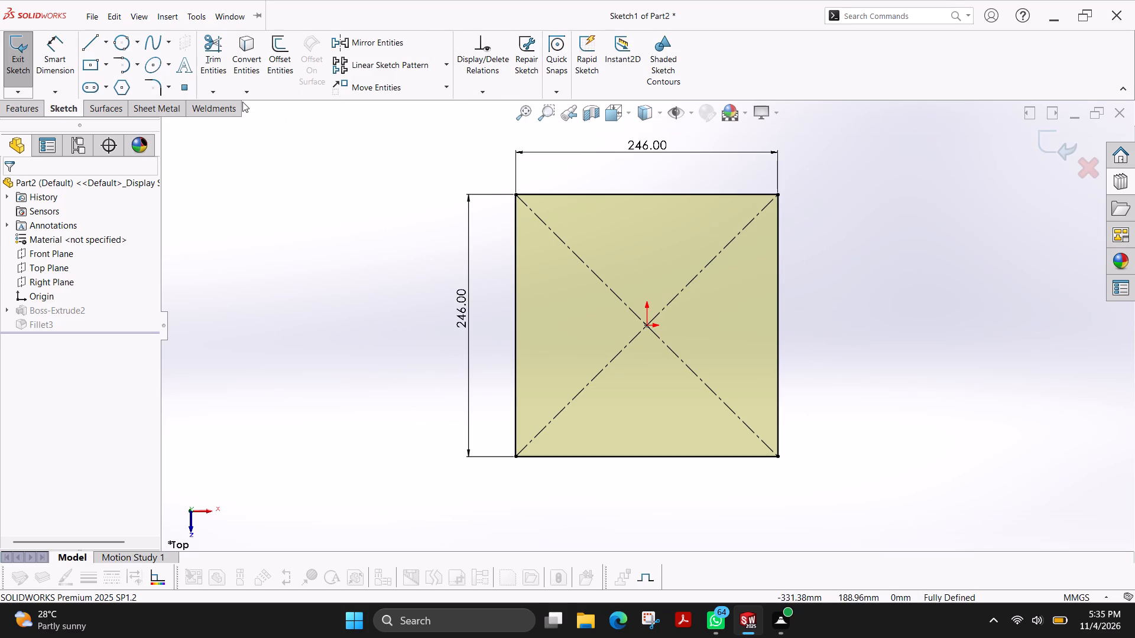
{"action": "left_click", "coordinate": [57, 44]}
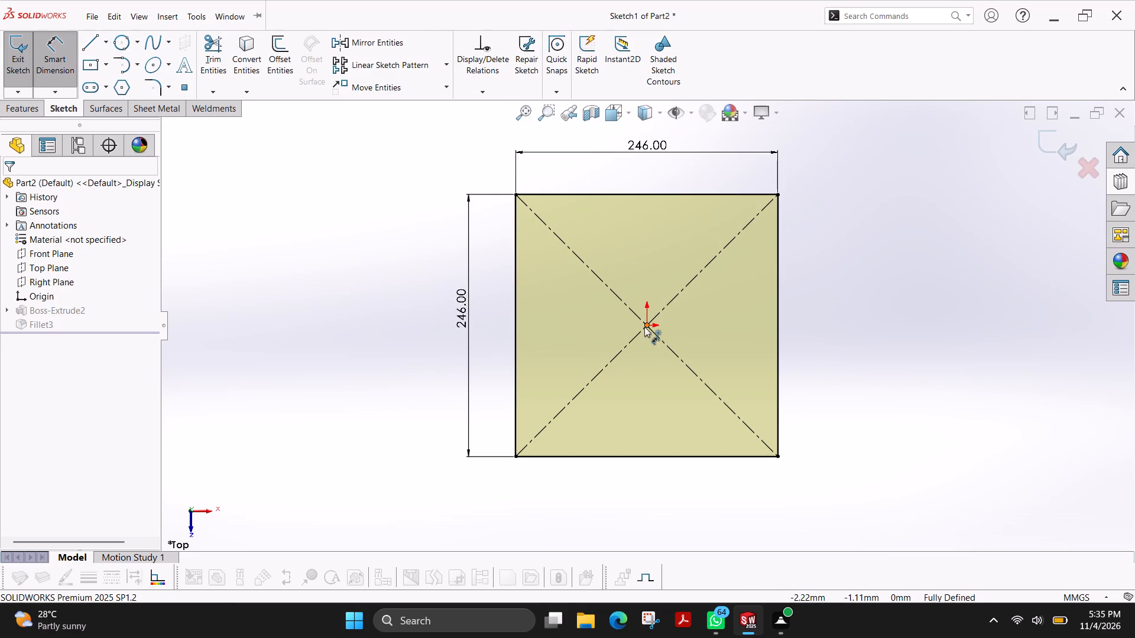
{"action": "left_click", "coordinate": [644, 327]}
{"action": "left_click", "coordinate": [514, 193]}
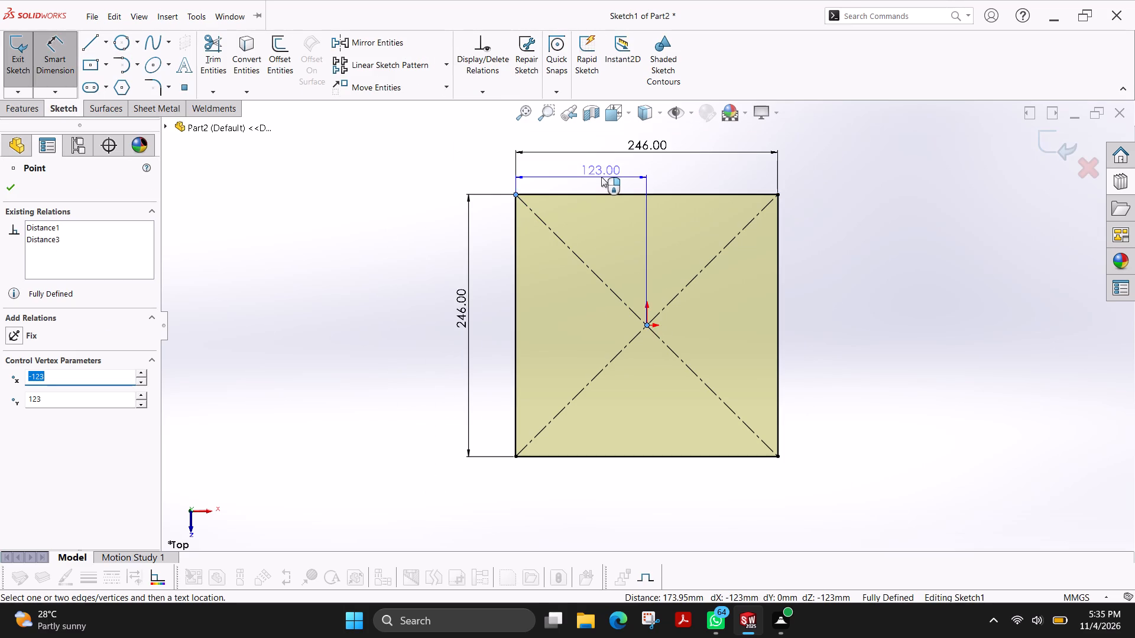
{"action": "key", "text": "Escape"}
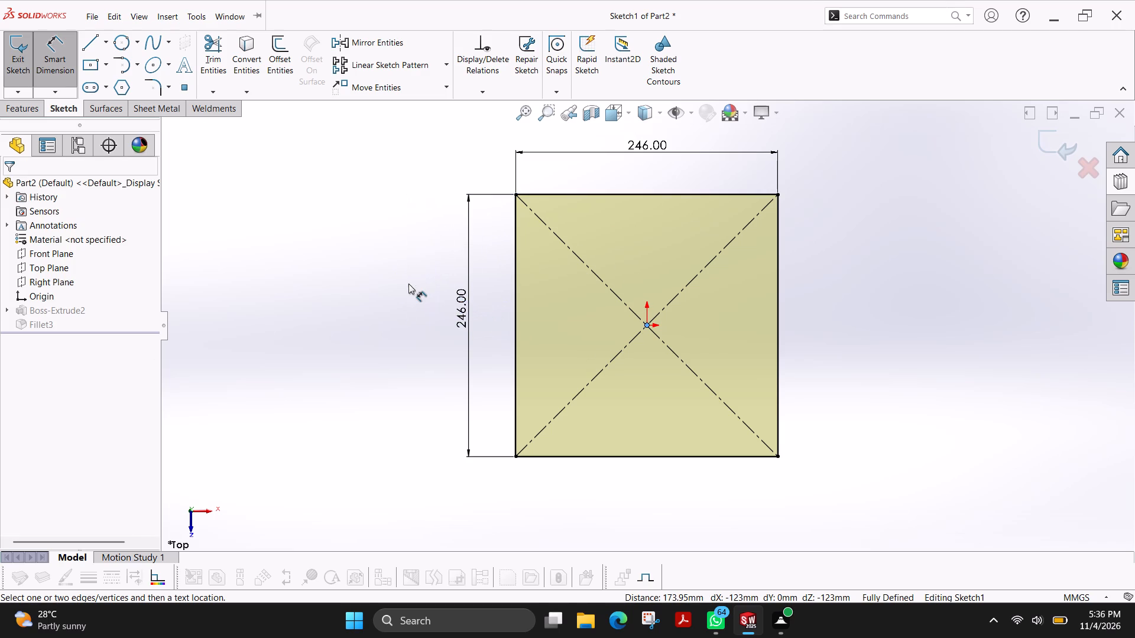
{"action": "key", "text": "Escape"}
{"action": "left_click", "coordinate": [14, 39]}
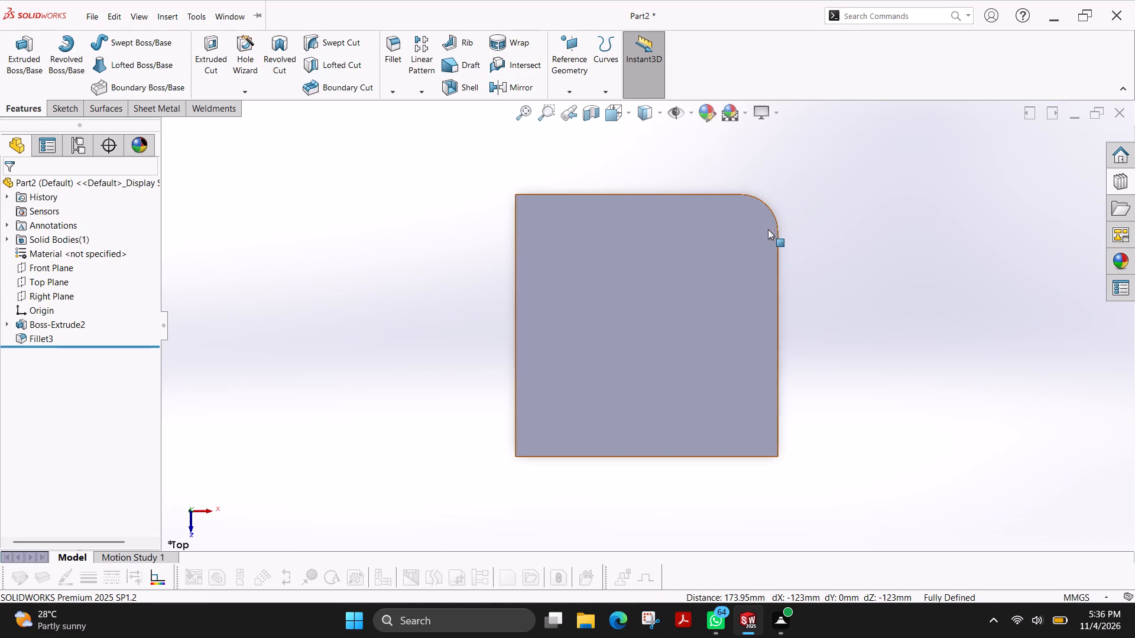
Open a new sketch on the plate's top face and start the Circle tool near the rounded corner.
{"action": "scroll", "coordinate": [768, 229], "scroll_direction": "down", "scroll_amount": 4}
{"action": "left_click", "coordinate": [64, 110]}
{"action": "left_click", "coordinate": [23, 62]}
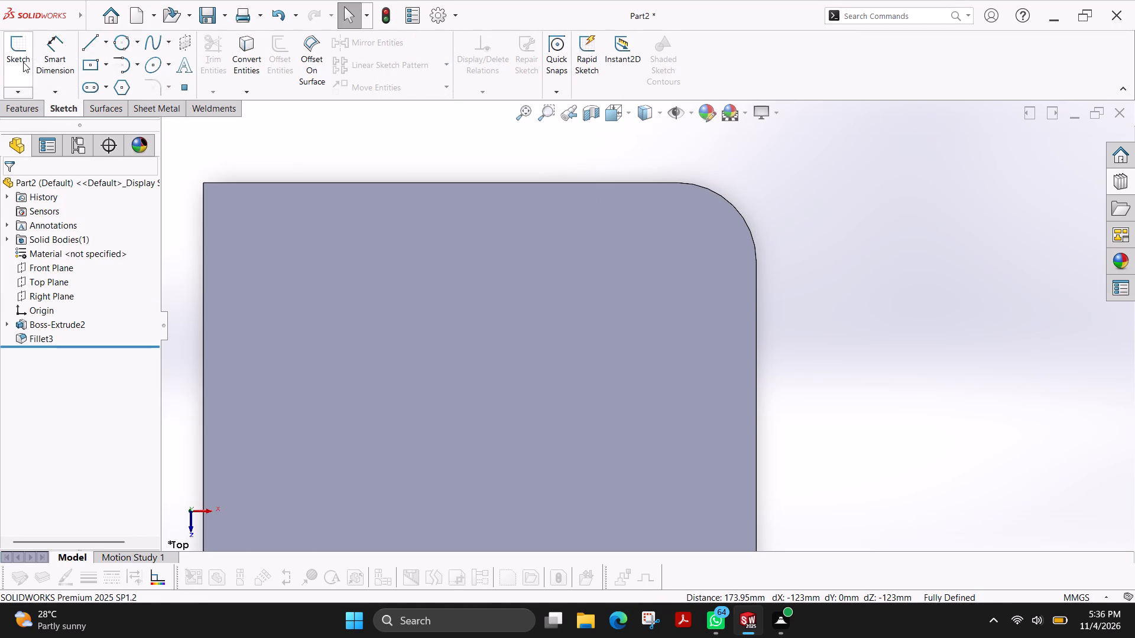
{"action": "left_click", "coordinate": [551, 291]}
{"action": "scroll", "coordinate": [815, 175], "scroll_direction": "down", "scroll_amount": 2}
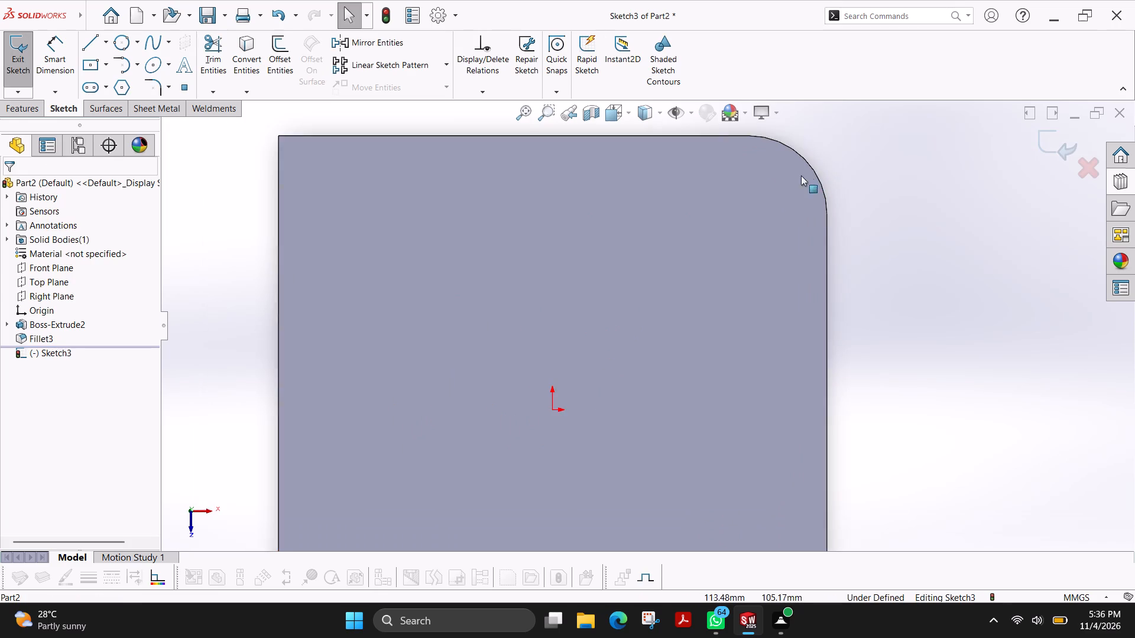
{"action": "scroll", "coordinate": [750, 174], "scroll_direction": "down", "scroll_amount": 3}
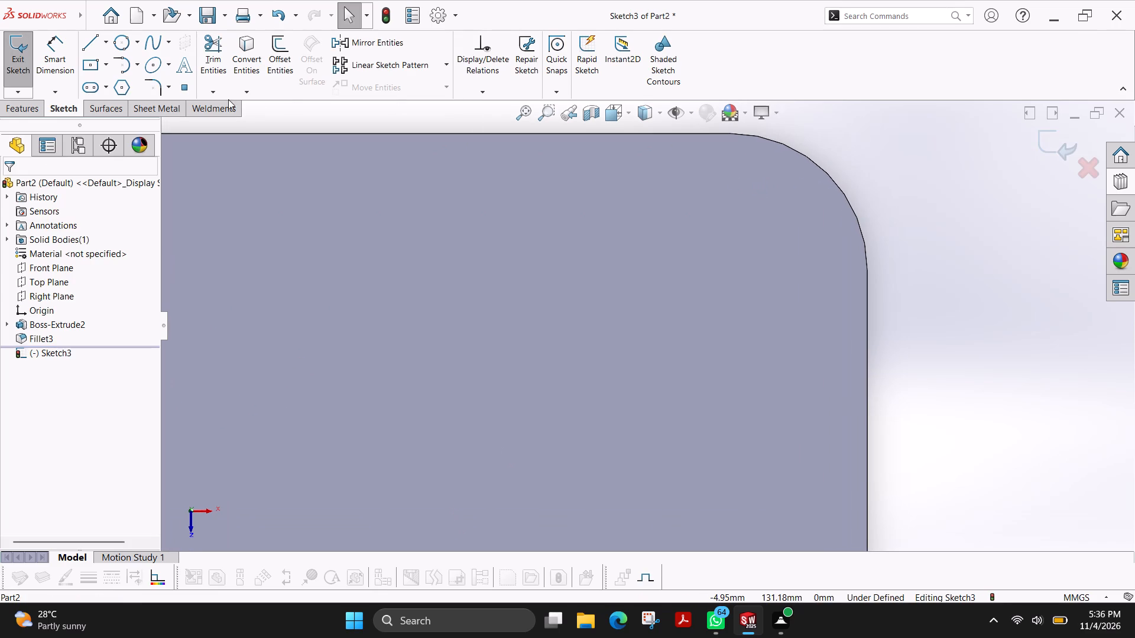
{"action": "left_click", "coordinate": [135, 48]}
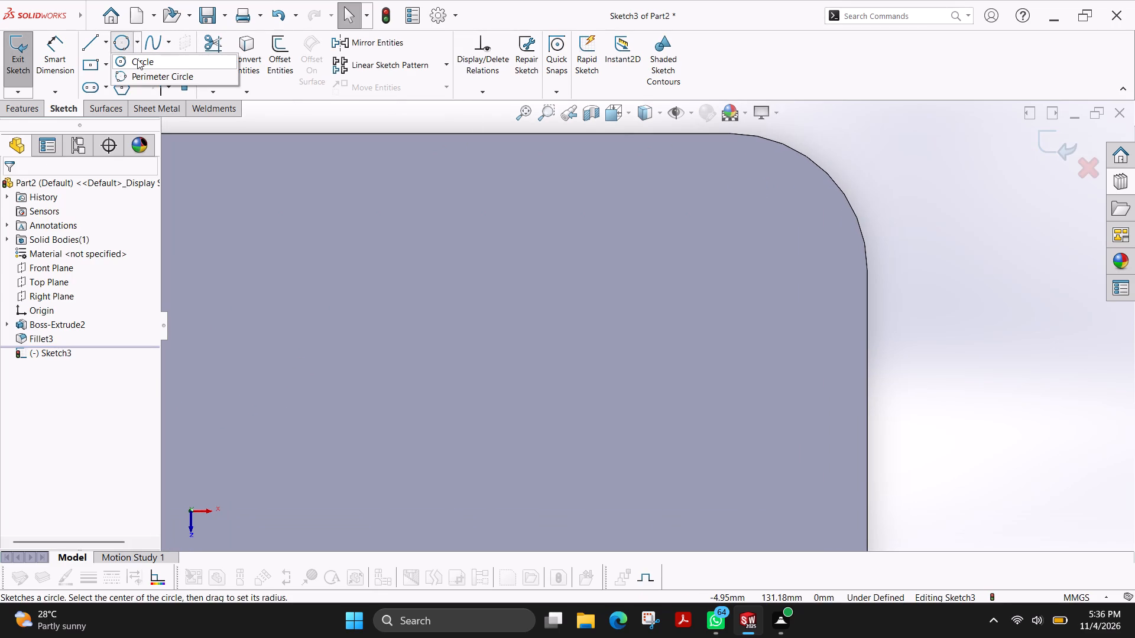
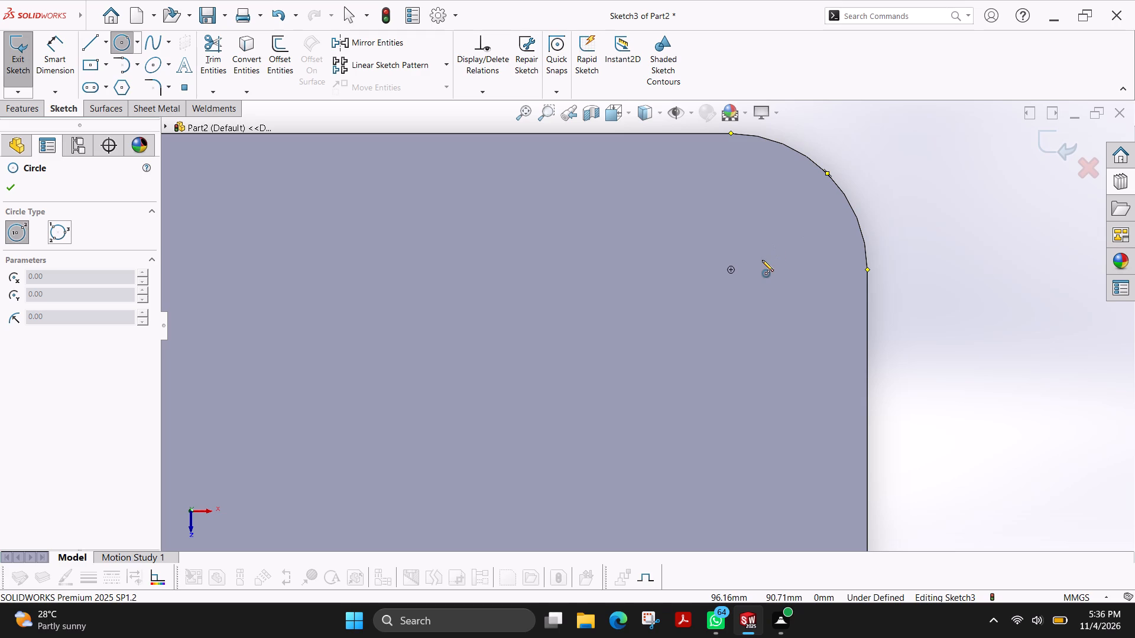
Sketch a circle on the plate's top face, centred on the centre point of the rounded corner's arc.
{"action": "left_click", "coordinate": [729, 269]}
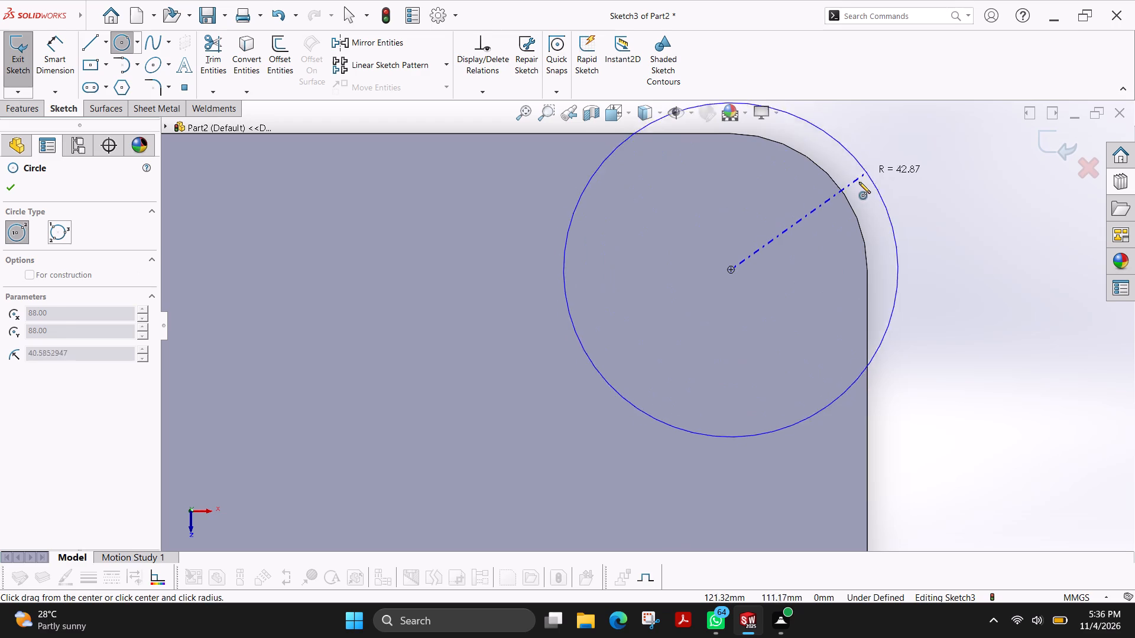
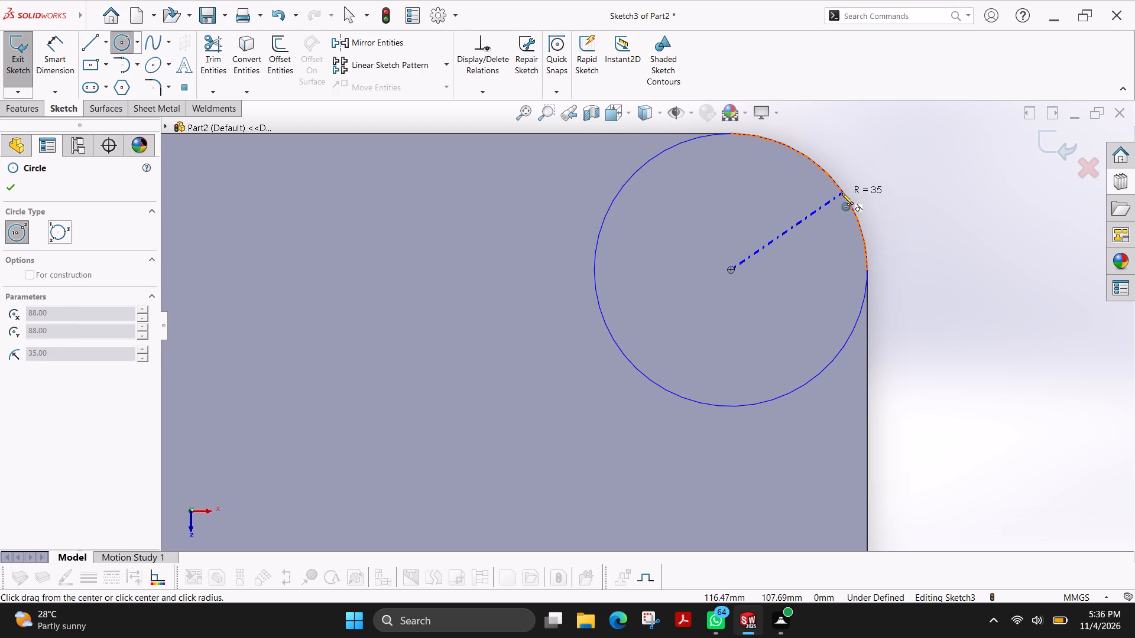
Finish the circle centred on the rounded corner's arc centre at a radius of about 25.5 mm.
{"action": "left_click", "coordinate": [811, 211]}
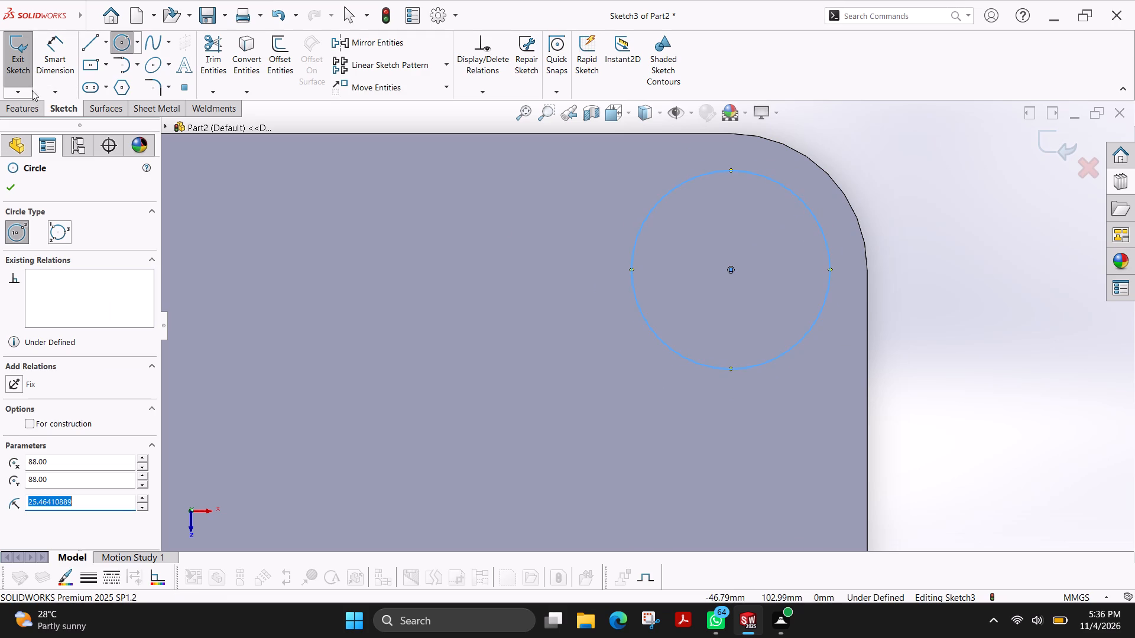
Dimension the diameter of the circle at the plate's rounded corner, placing the dimension outside the plate.
{"action": "left_click", "coordinate": [51, 62]}
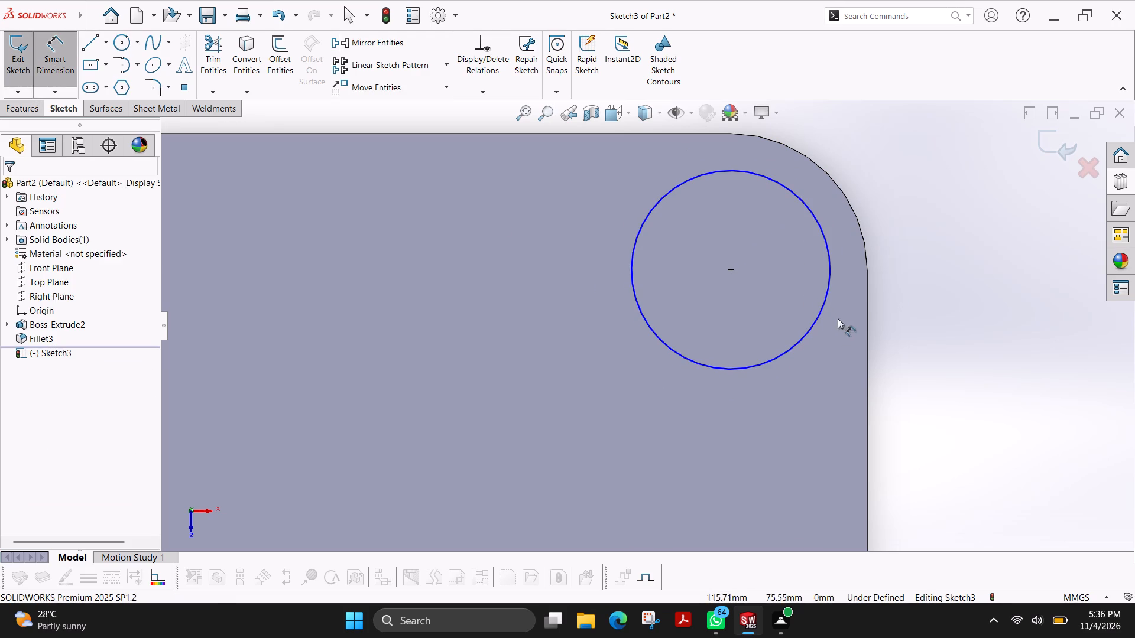
{"action": "left_click", "coordinate": [818, 312]}
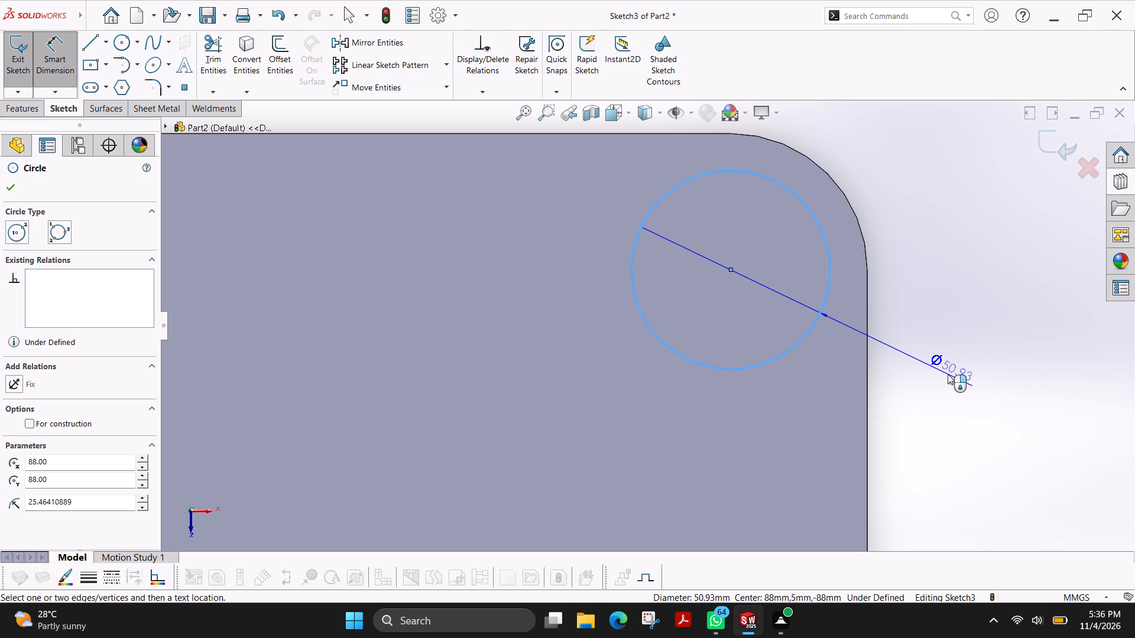
{"action": "left_click", "coordinate": [948, 374]}
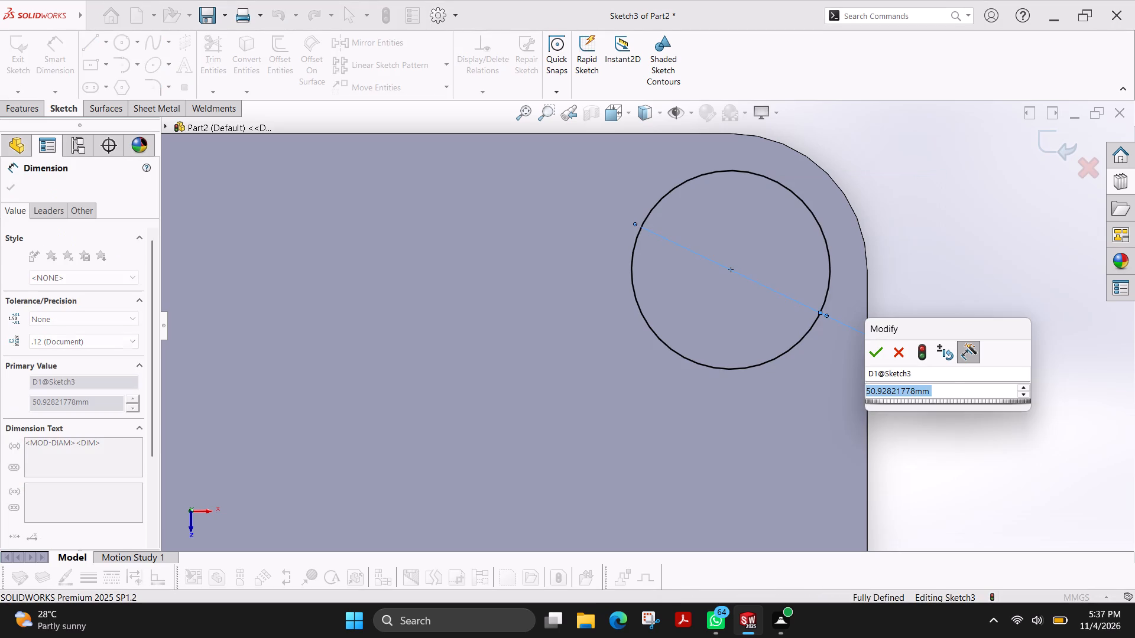
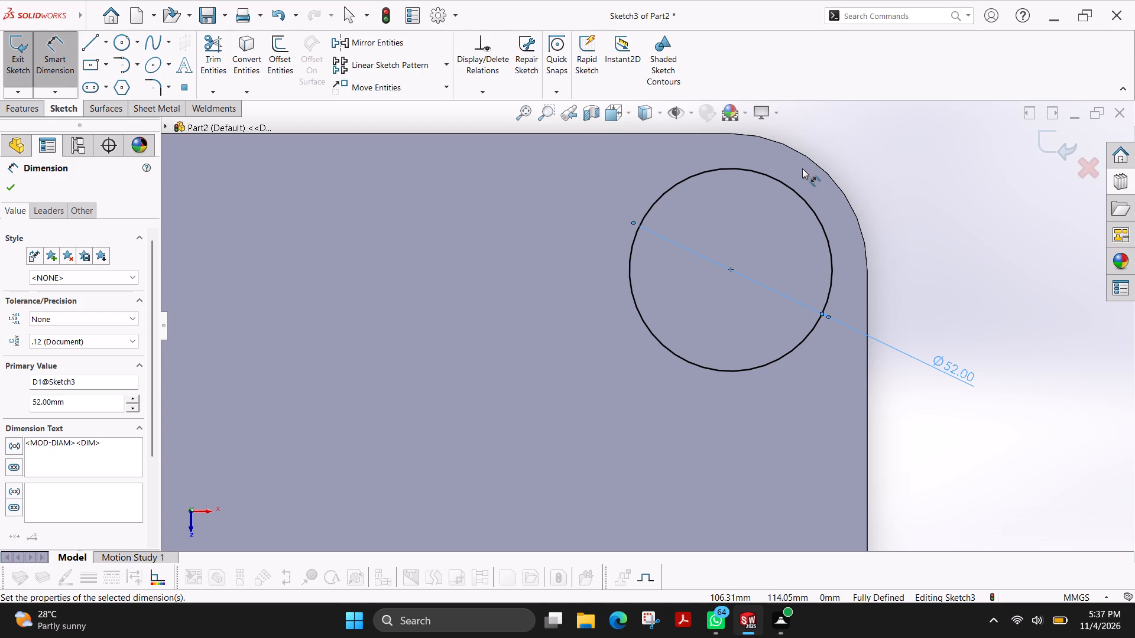
Sketch a vertical line about 43 mm long from inside the circle, left of its centre, to beyond the plate's upper edge.
{"action": "scroll", "coordinate": [788, 170], "scroll_direction": "up", "scroll_amount": 2}
{"action": "scroll", "coordinate": [787, 170], "scroll_direction": "down", "scroll_amount": 2}
{"action": "scroll", "coordinate": [708, 217], "scroll_direction": "down", "scroll_amount": 2}
{"action": "scroll", "coordinate": [673, 265], "scroll_direction": "up", "scroll_amount": 2}
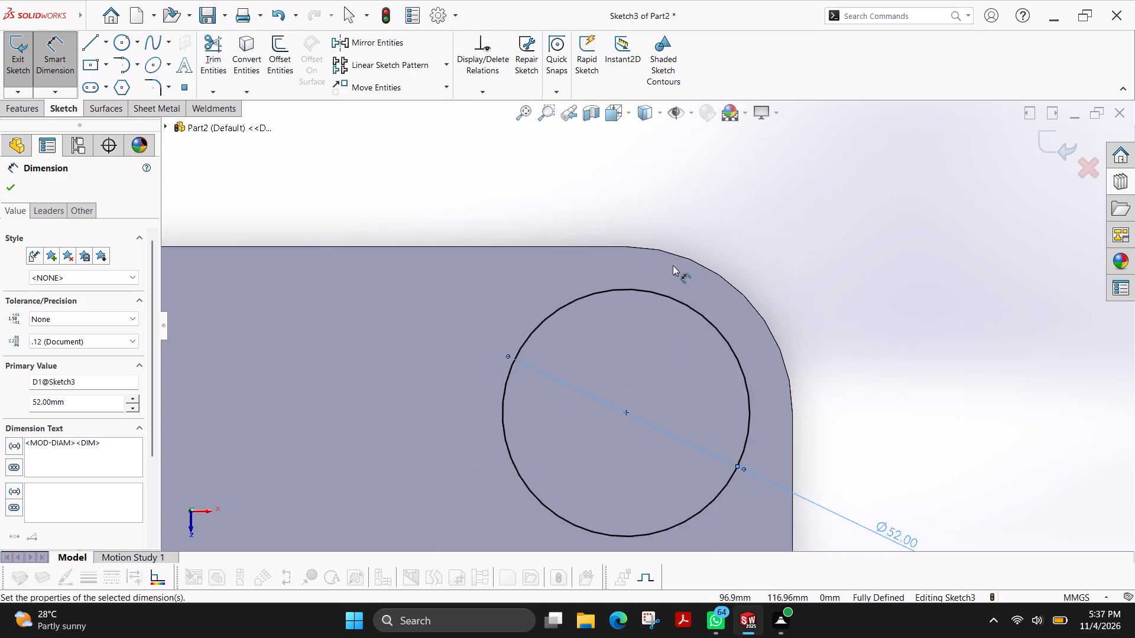
{"action": "scroll", "coordinate": [613, 417], "scroll_direction": "down", "scroll_amount": 2}
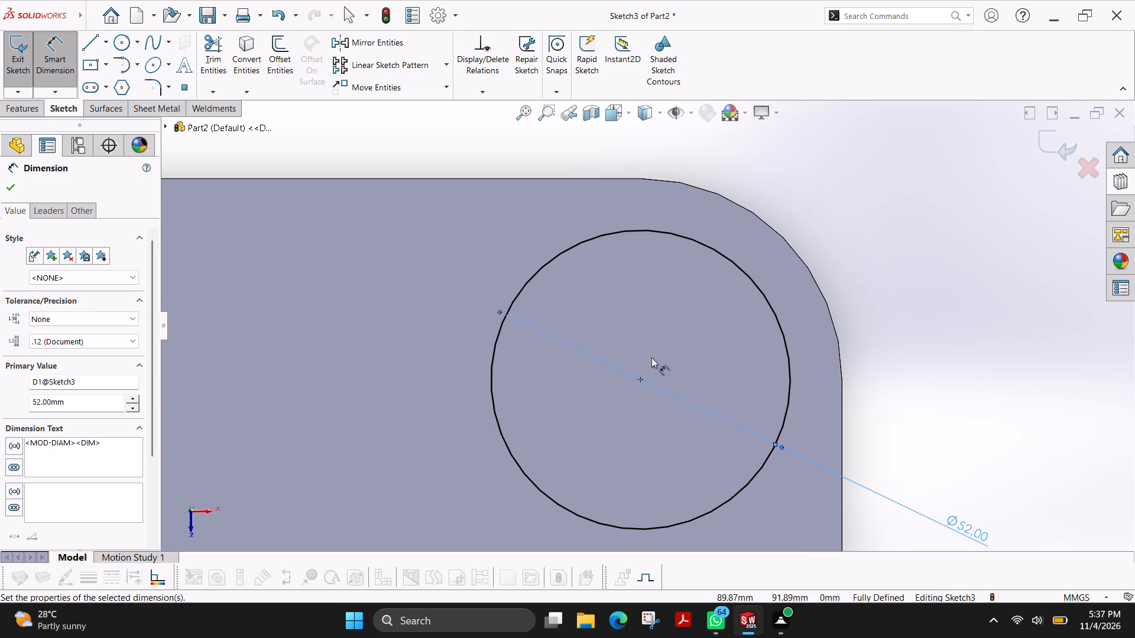
{"action": "left_click", "coordinate": [86, 43]}
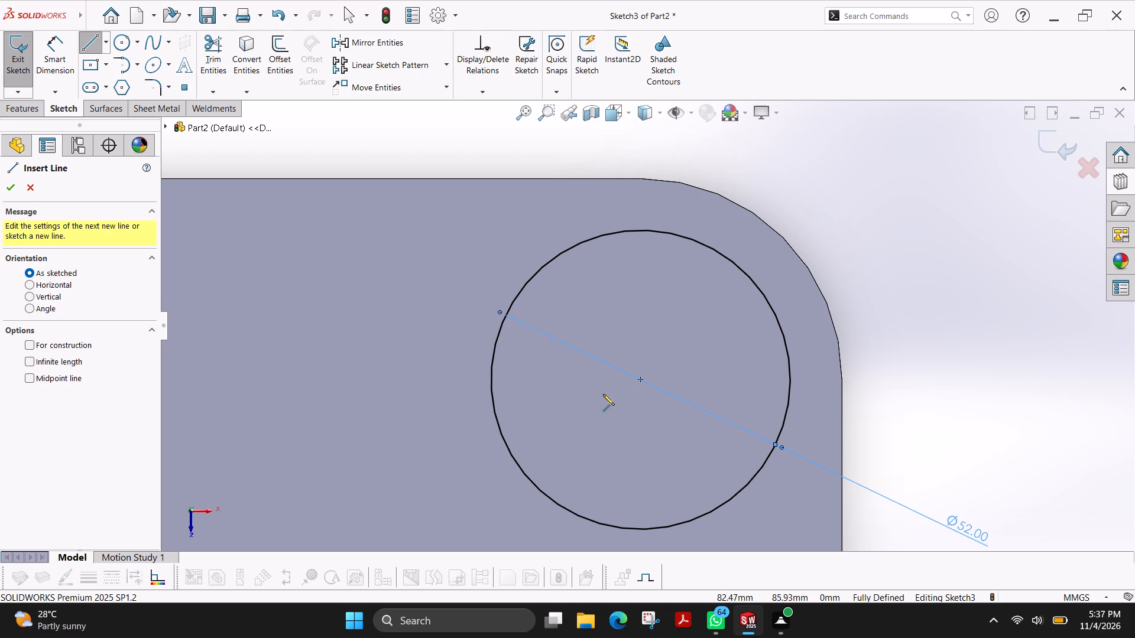
{"action": "left_click", "coordinate": [535, 383]}
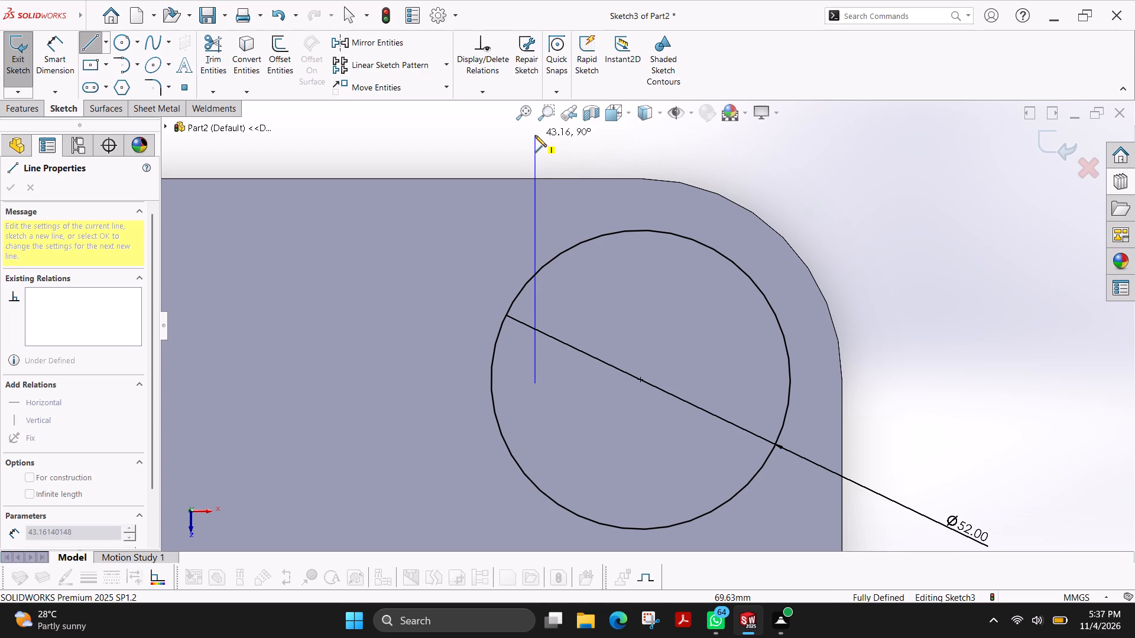
{"action": "left_click", "coordinate": [535, 135]}
{"action": "key", "text": "Escape"}
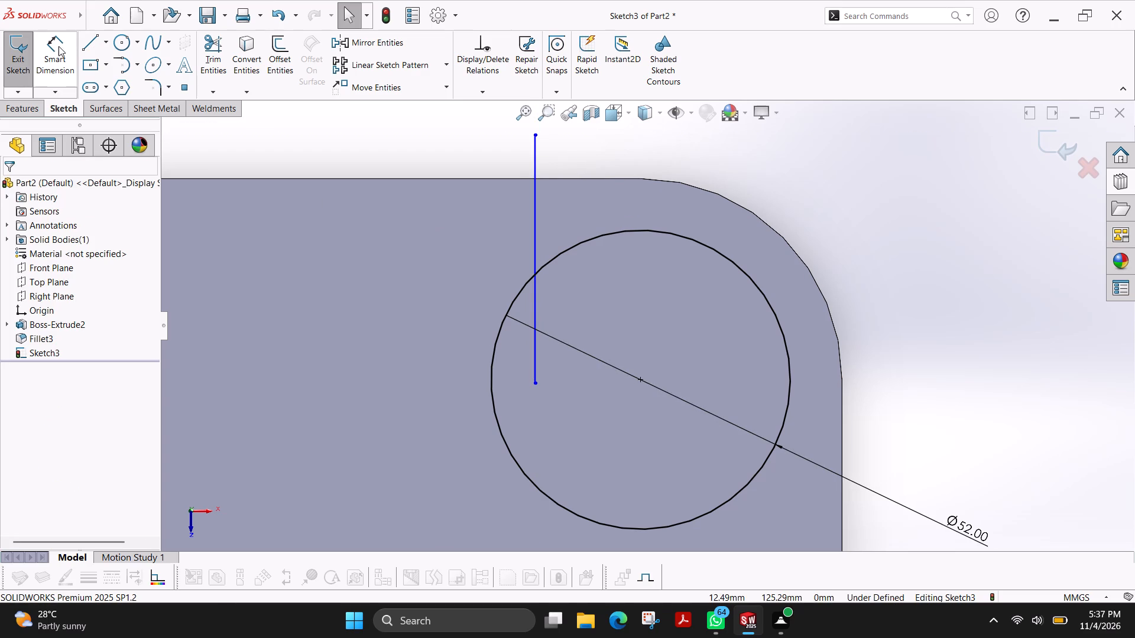
Dimension the horizontal distance between the circle's centre and the vertical line as 22 mm.
{"action": "left_click", "coordinate": [59, 46]}
{"action": "left_click", "coordinate": [638, 380]}
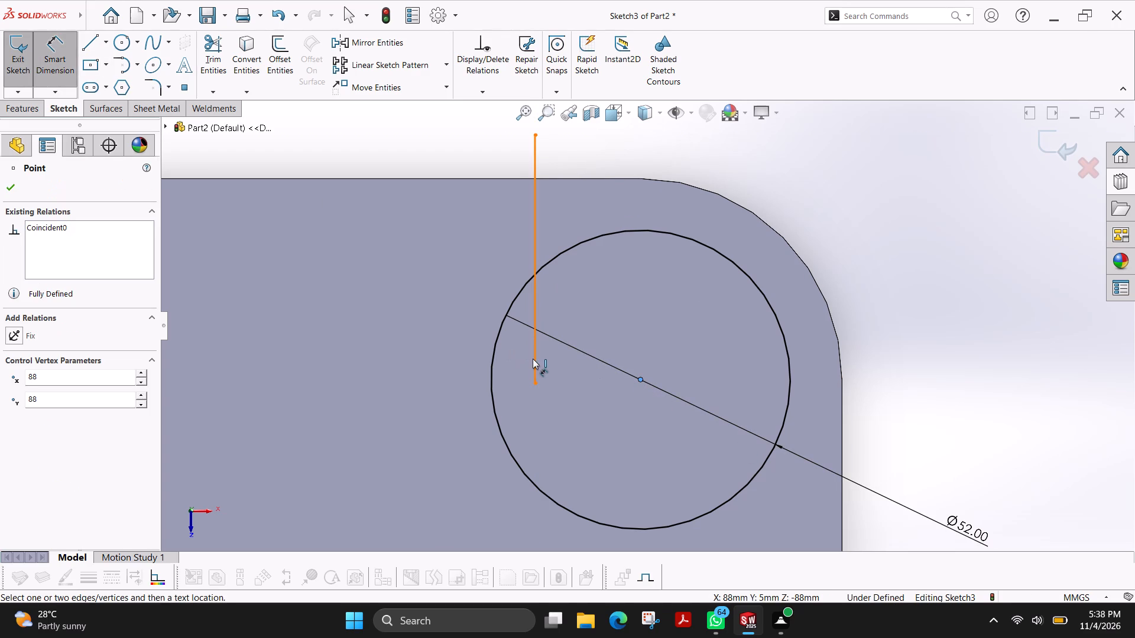
{"action": "left_click", "coordinate": [533, 359]}
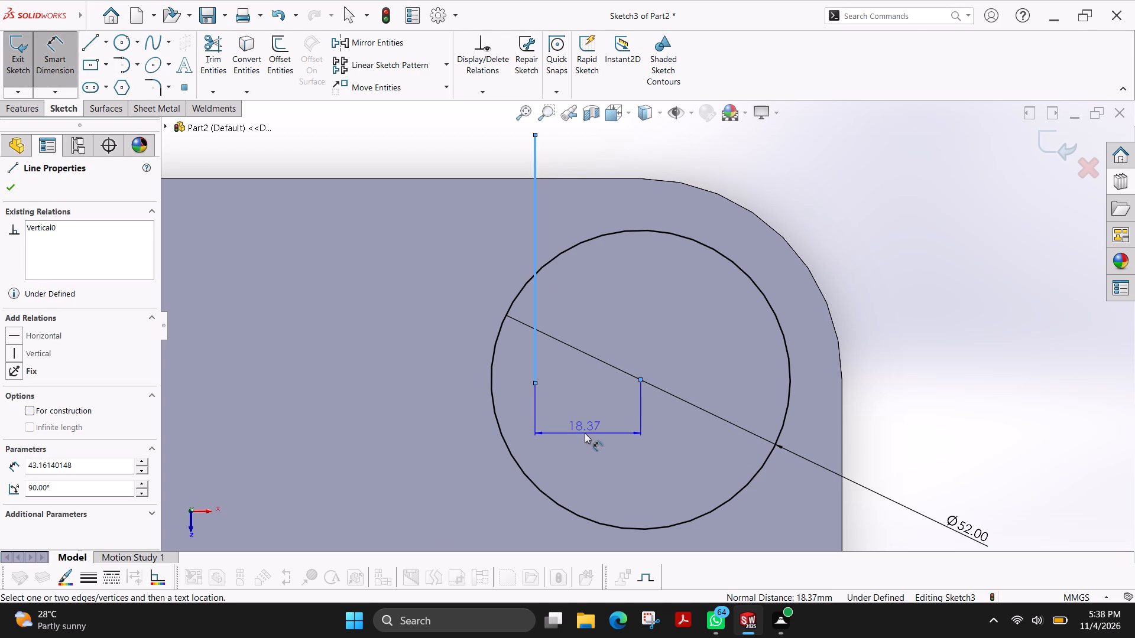
{"action": "left_click", "coordinate": [585, 433]}
{"action": "type", "text": "22"}
{"action": "key", "text": "Return"}
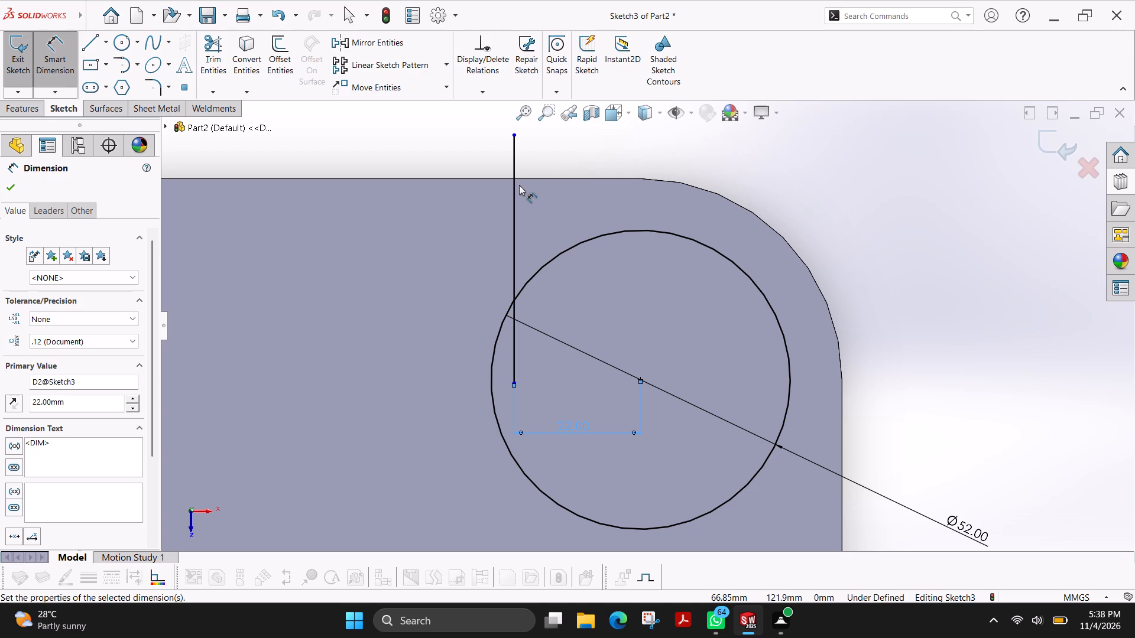
Bring up the available slot types for sketching a slot in the current sketch.
{"action": "left_click", "coordinate": [24, 105]}
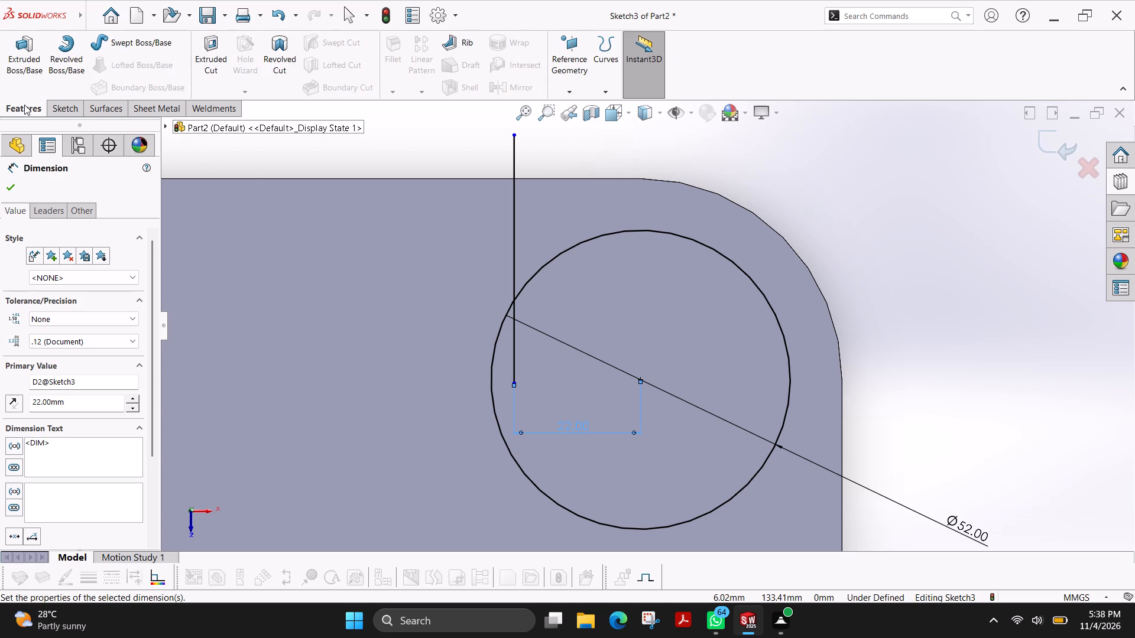
{"action": "left_click", "coordinate": [74, 108]}
{"action": "left_click", "coordinate": [106, 90]}
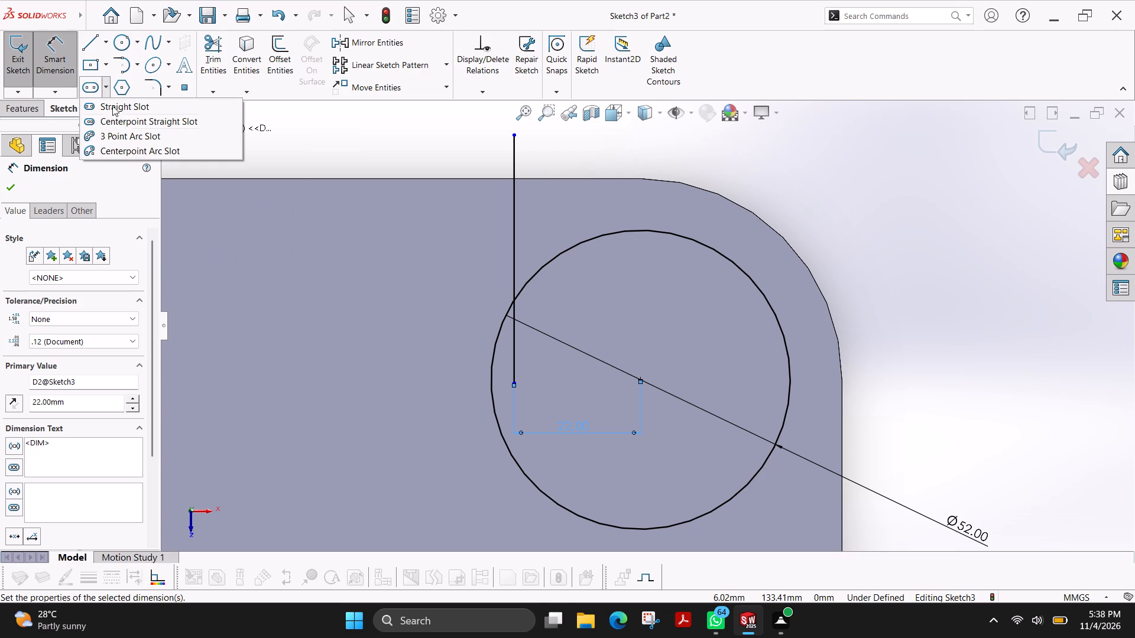
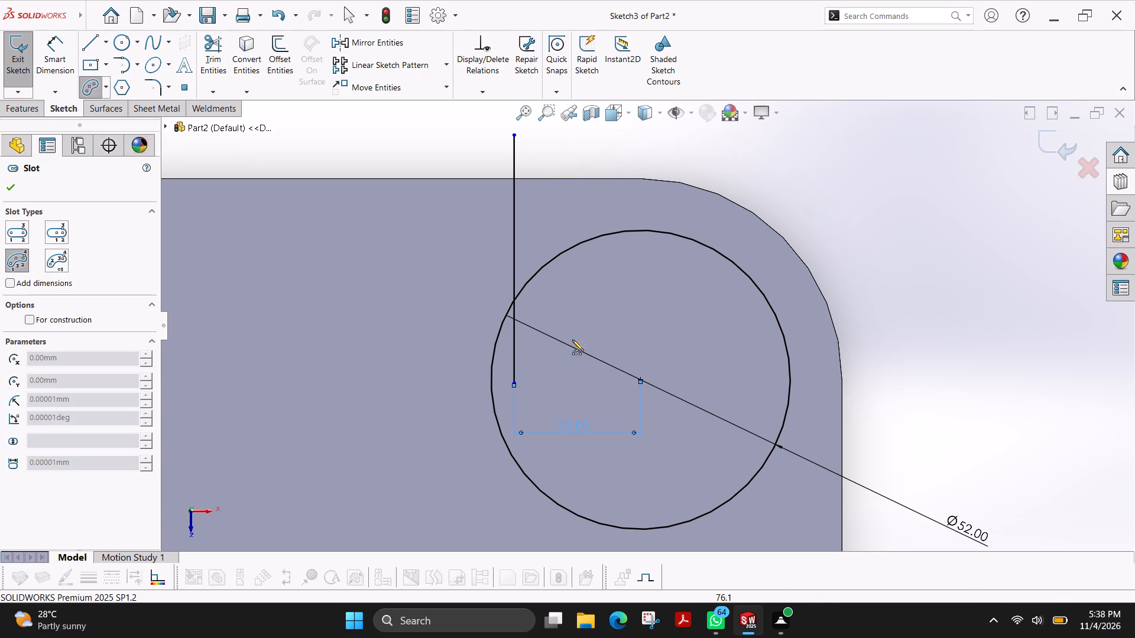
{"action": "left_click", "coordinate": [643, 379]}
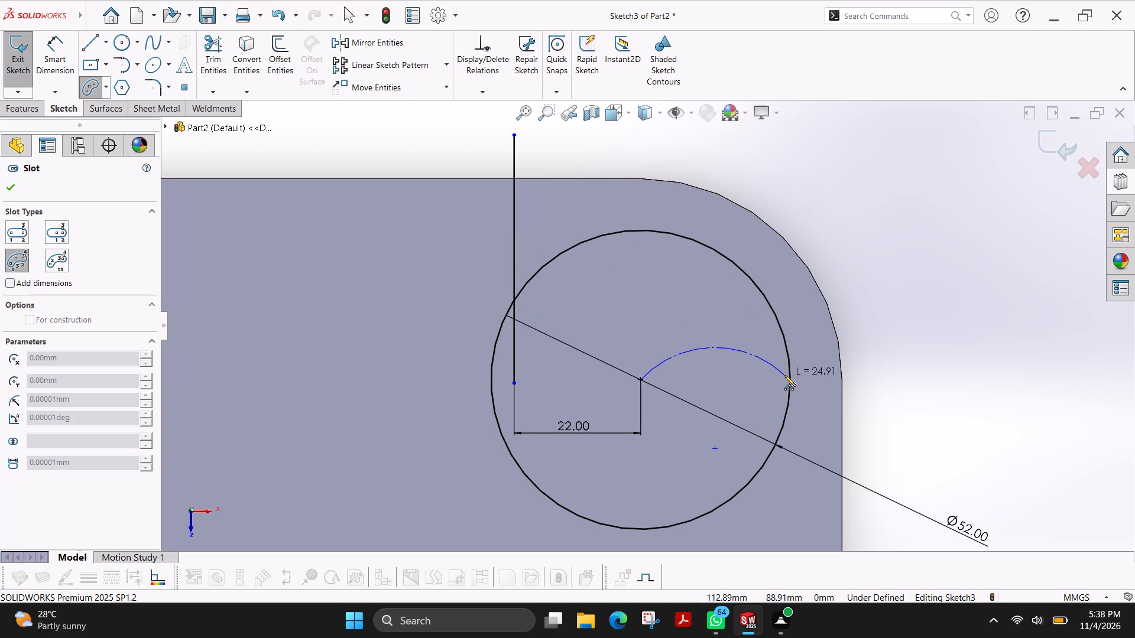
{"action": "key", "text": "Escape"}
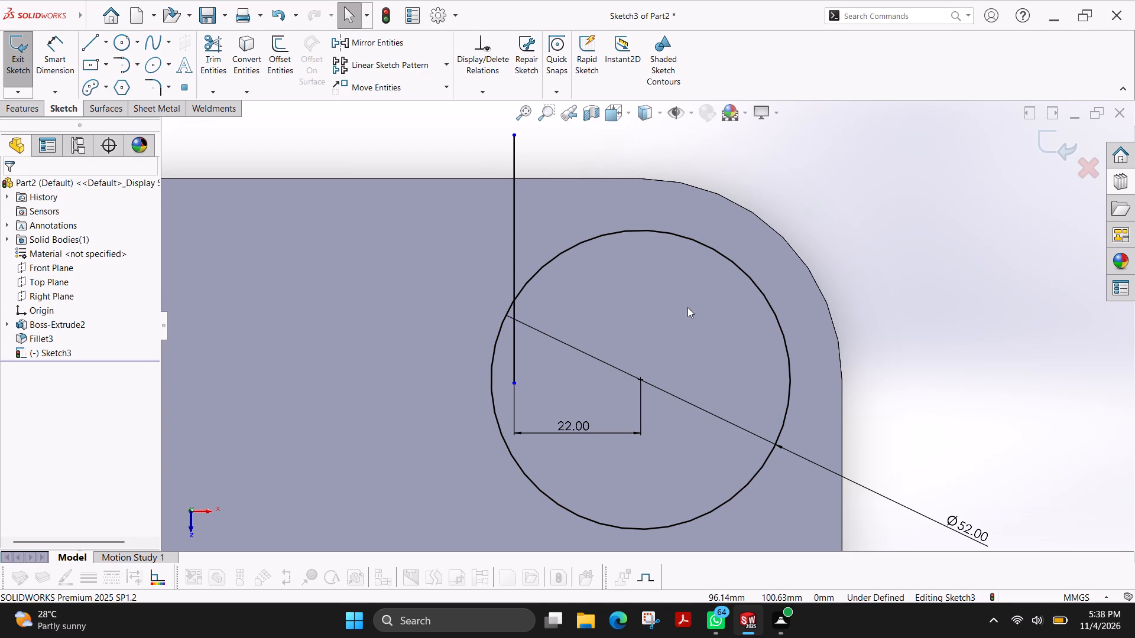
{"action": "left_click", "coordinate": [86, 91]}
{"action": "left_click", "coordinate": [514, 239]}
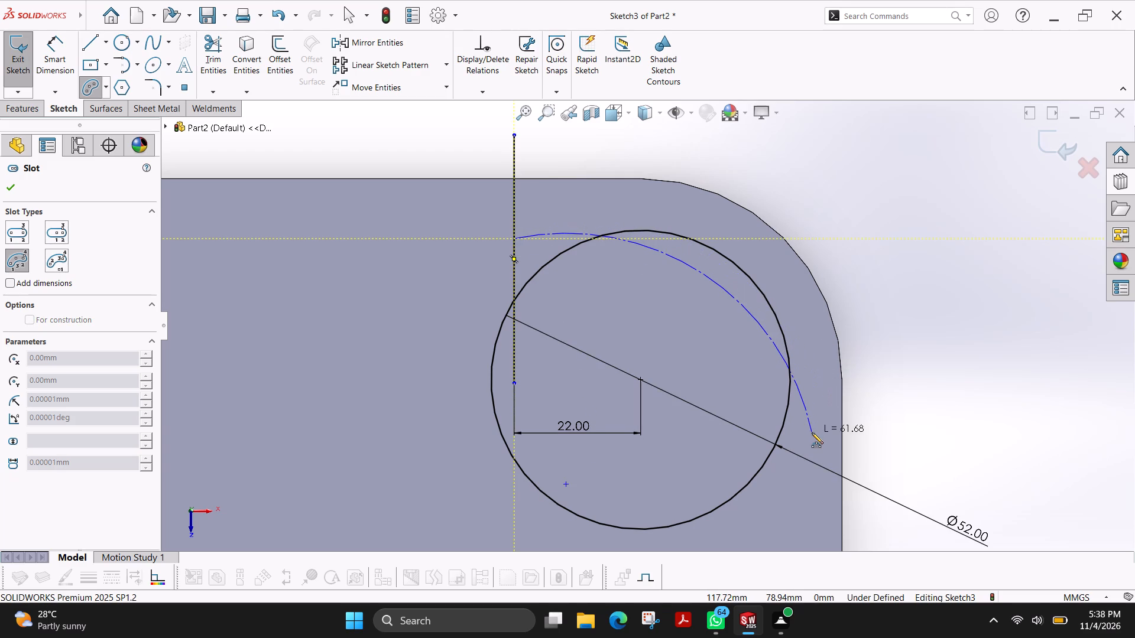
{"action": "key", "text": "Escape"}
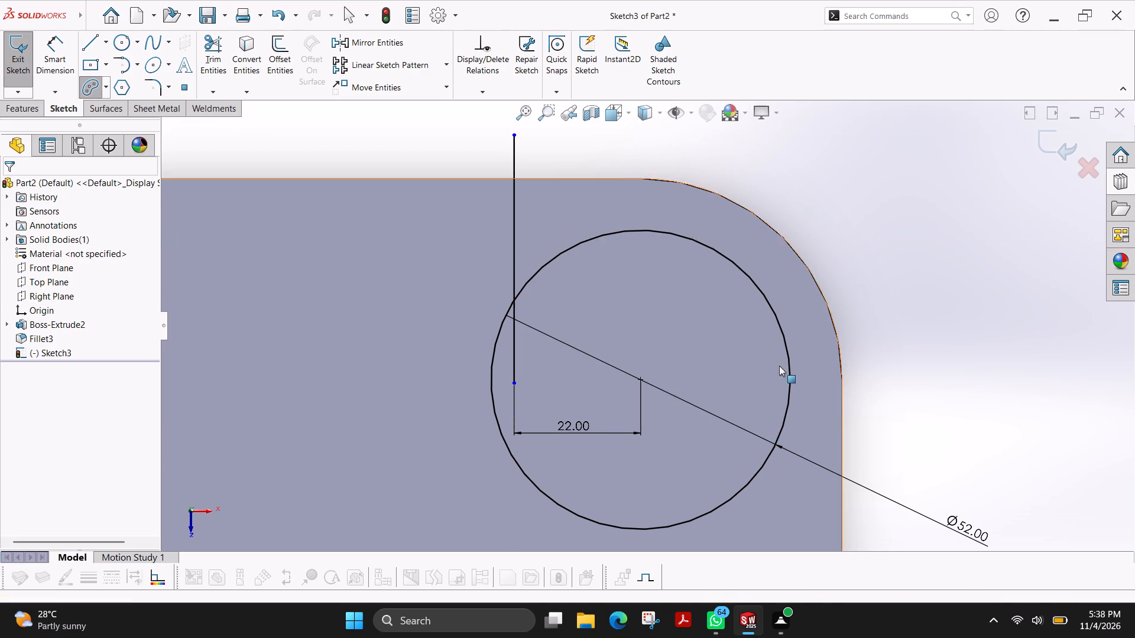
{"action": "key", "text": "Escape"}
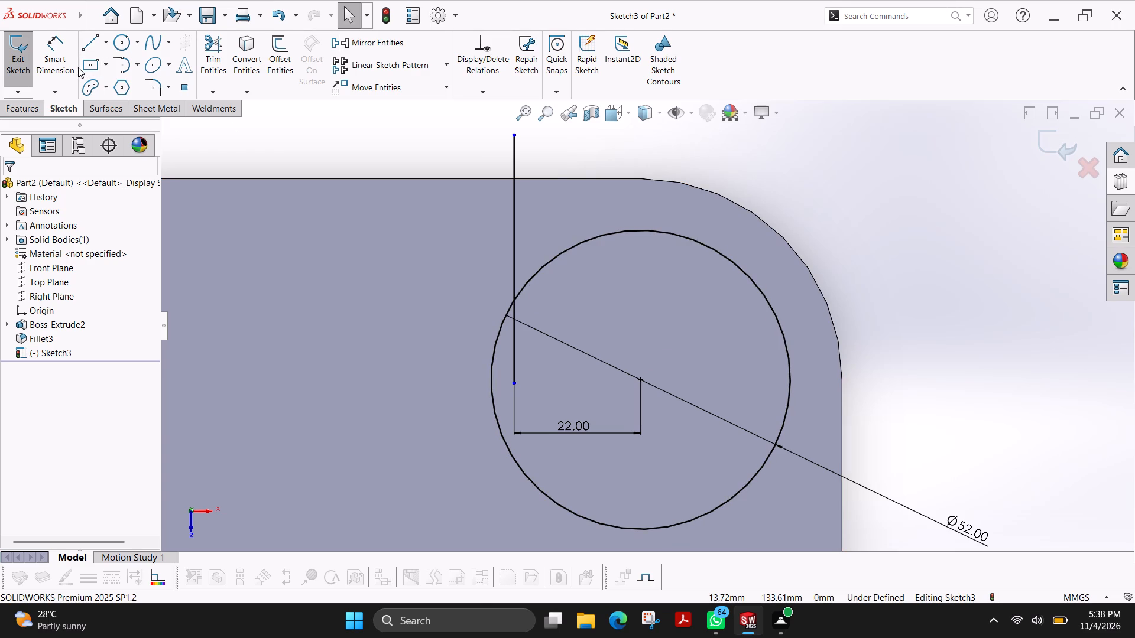
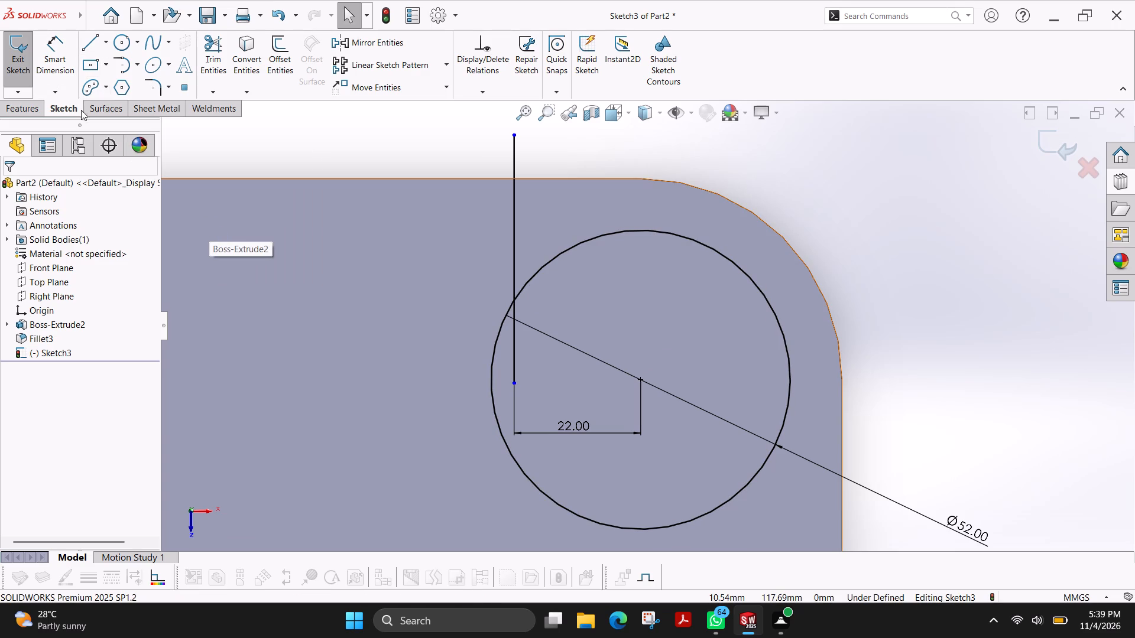
Sketch three connected lines from the circle's top point: about 38 mm horizontally left, about 12 mm down, and about 49 mm back right.
{"action": "left_click", "coordinate": [82, 46]}
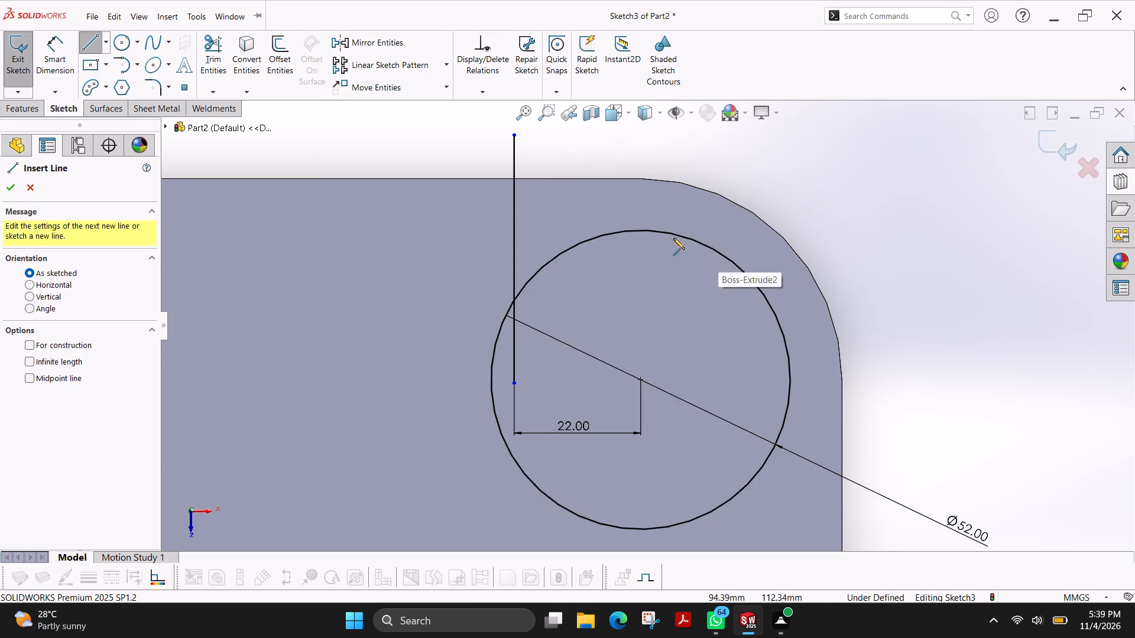
{"action": "left_click", "coordinate": [641, 232]}
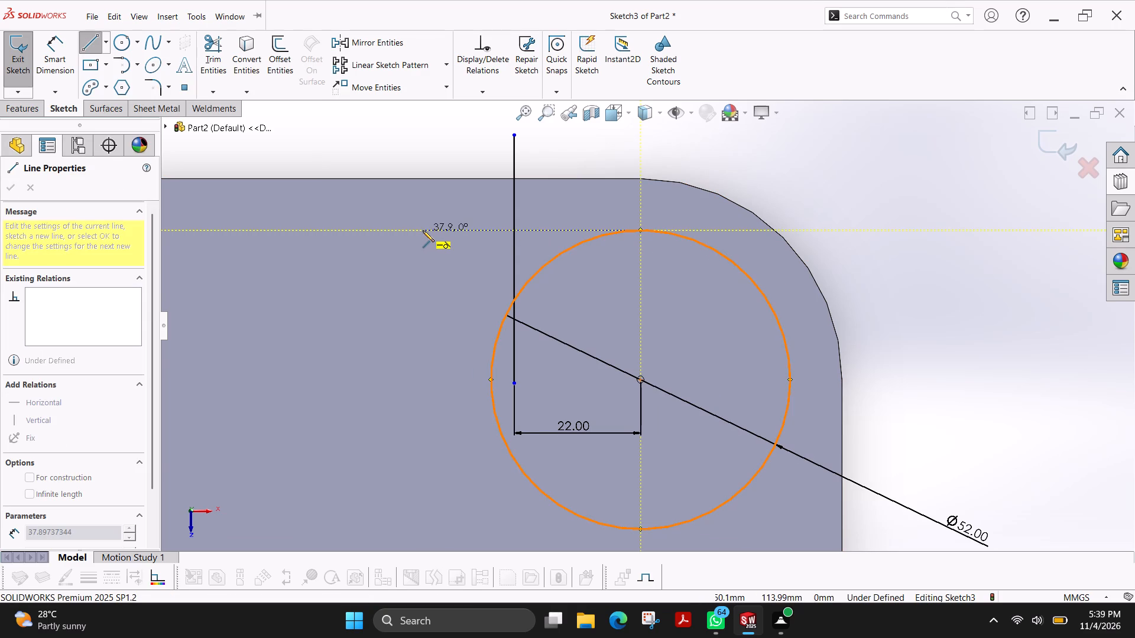
{"action": "left_click", "coordinate": [423, 230]}
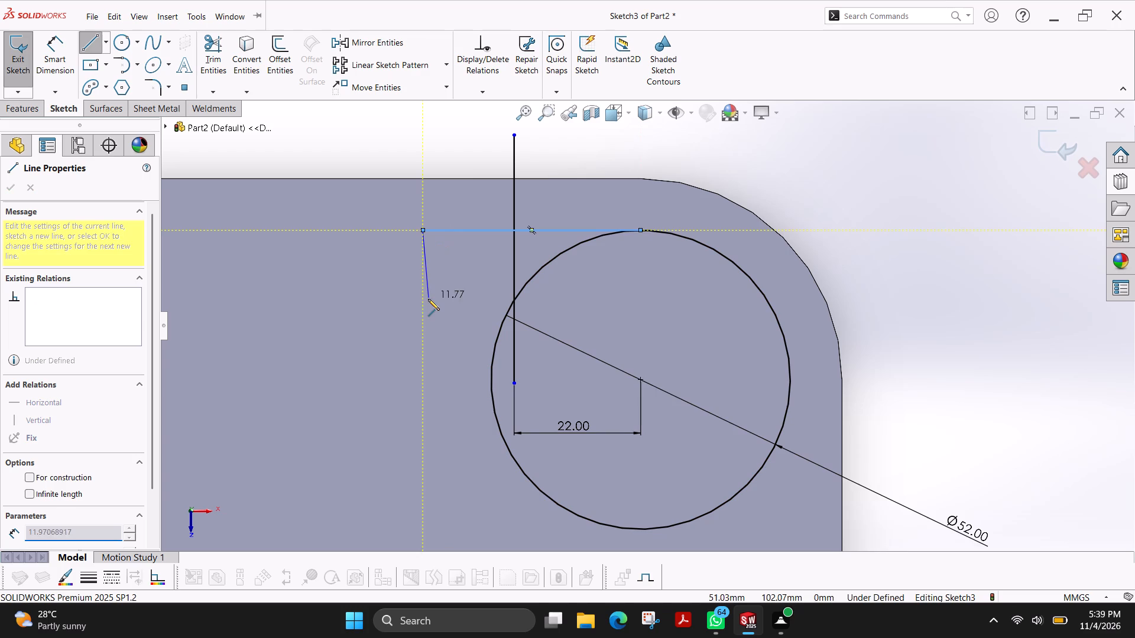
{"action": "left_click", "coordinate": [419, 298]}
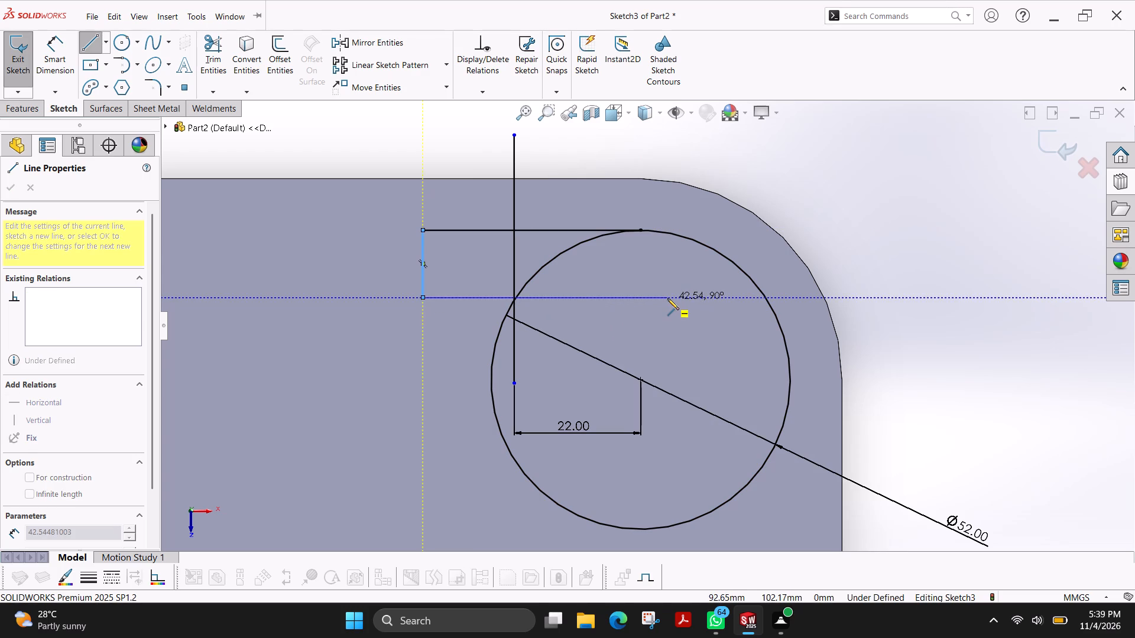
{"action": "left_click", "coordinate": [706, 297]}
{"action": "key", "text": "Escape"}
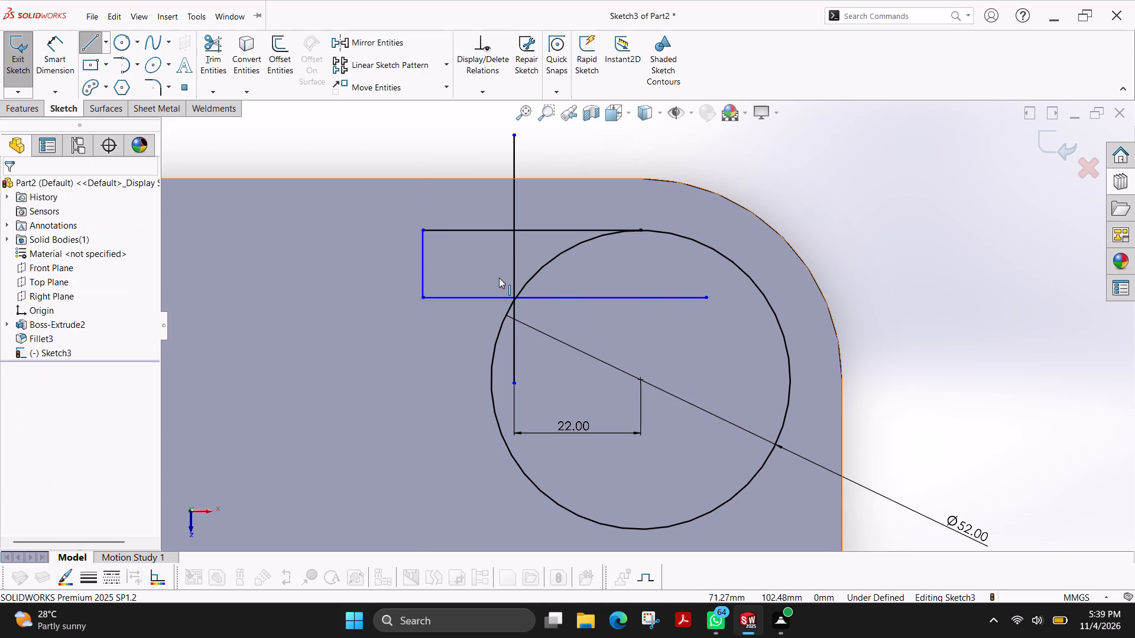
Dimension the short vertical line joining the two horizontal lines to 18 mm.
{"action": "left_click", "coordinate": [58, 45]}
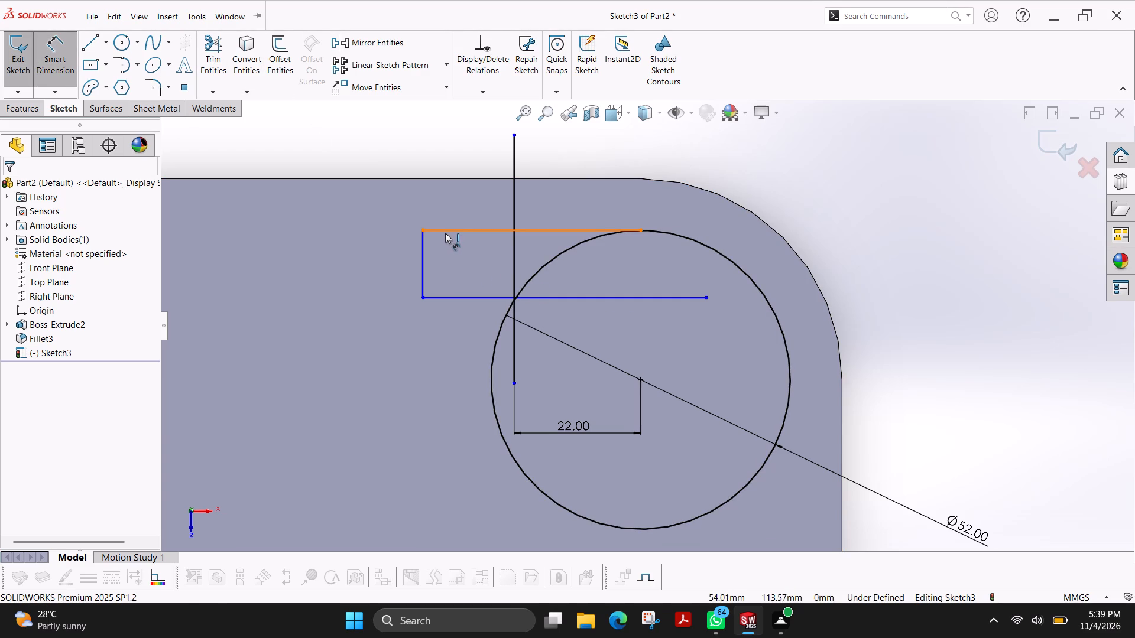
{"action": "left_click", "coordinate": [420, 262]}
{"action": "left_click", "coordinate": [372, 264]}
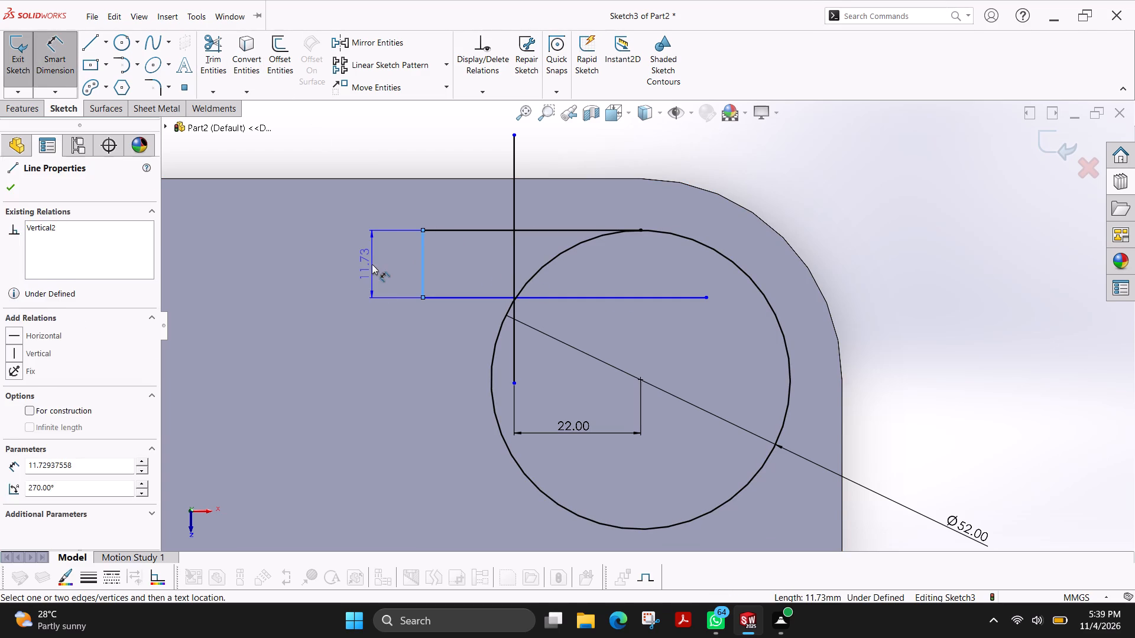
{"action": "type", "text": "18"}
{"action": "key", "text": "Return"}
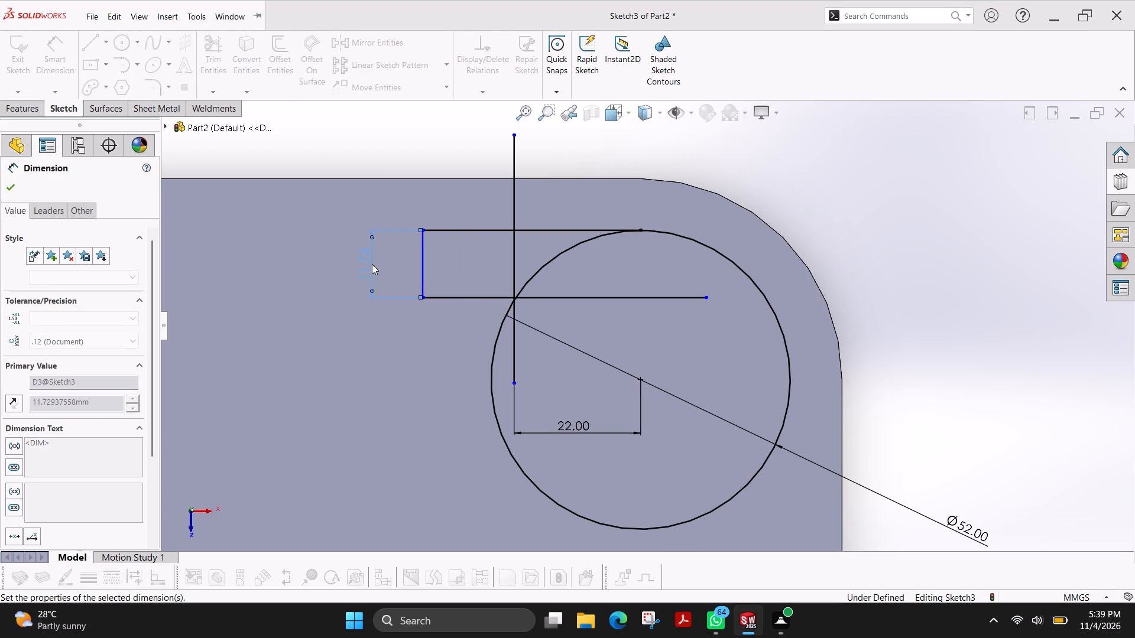
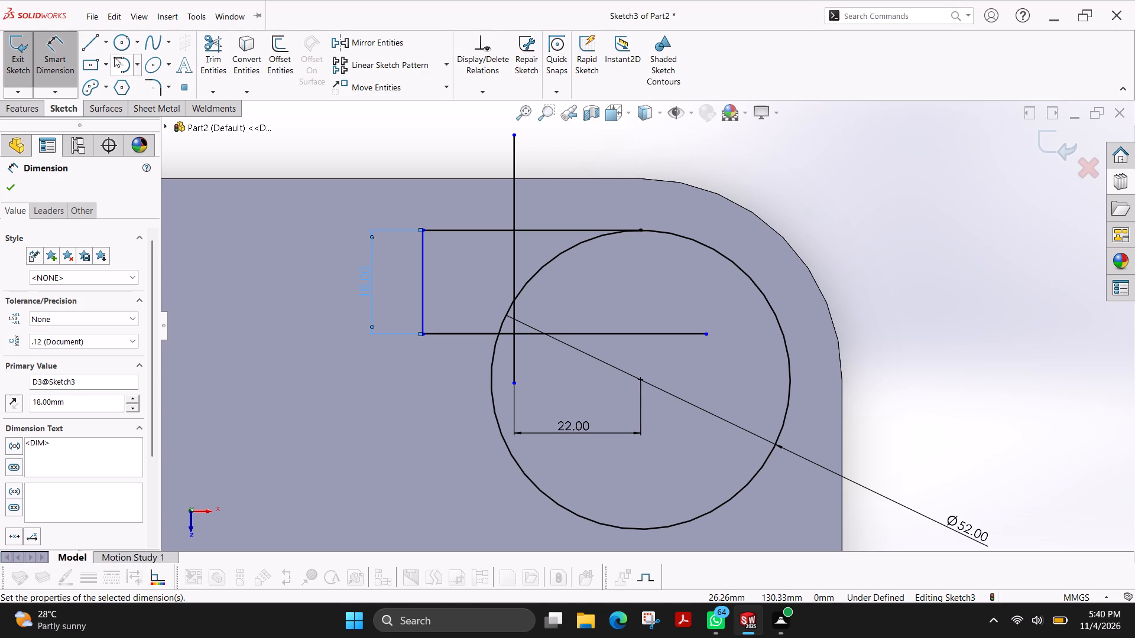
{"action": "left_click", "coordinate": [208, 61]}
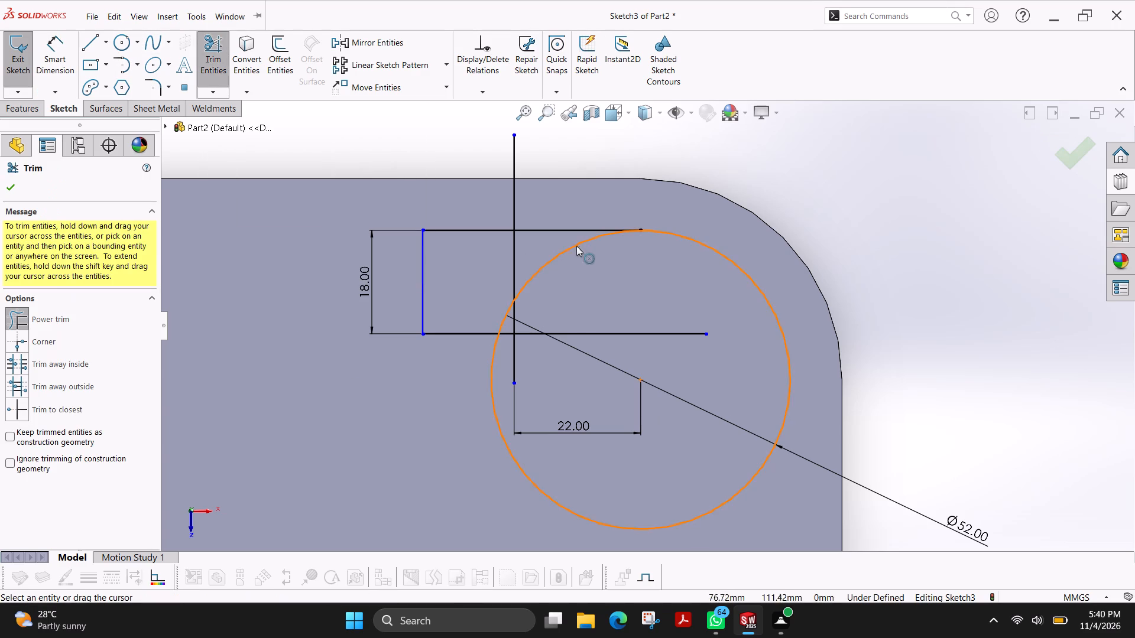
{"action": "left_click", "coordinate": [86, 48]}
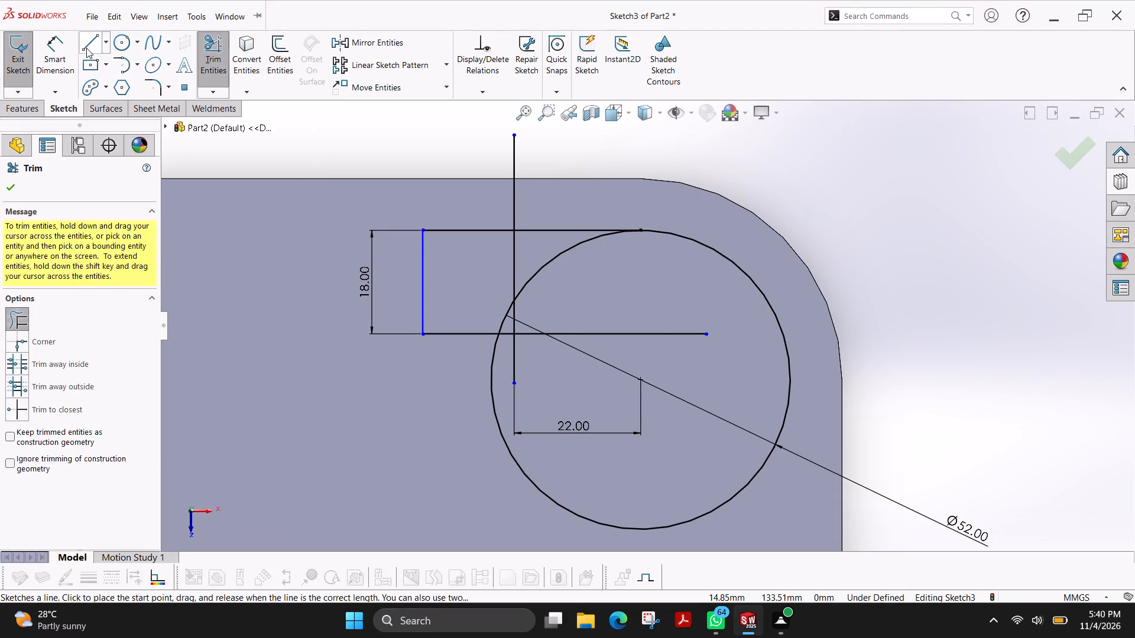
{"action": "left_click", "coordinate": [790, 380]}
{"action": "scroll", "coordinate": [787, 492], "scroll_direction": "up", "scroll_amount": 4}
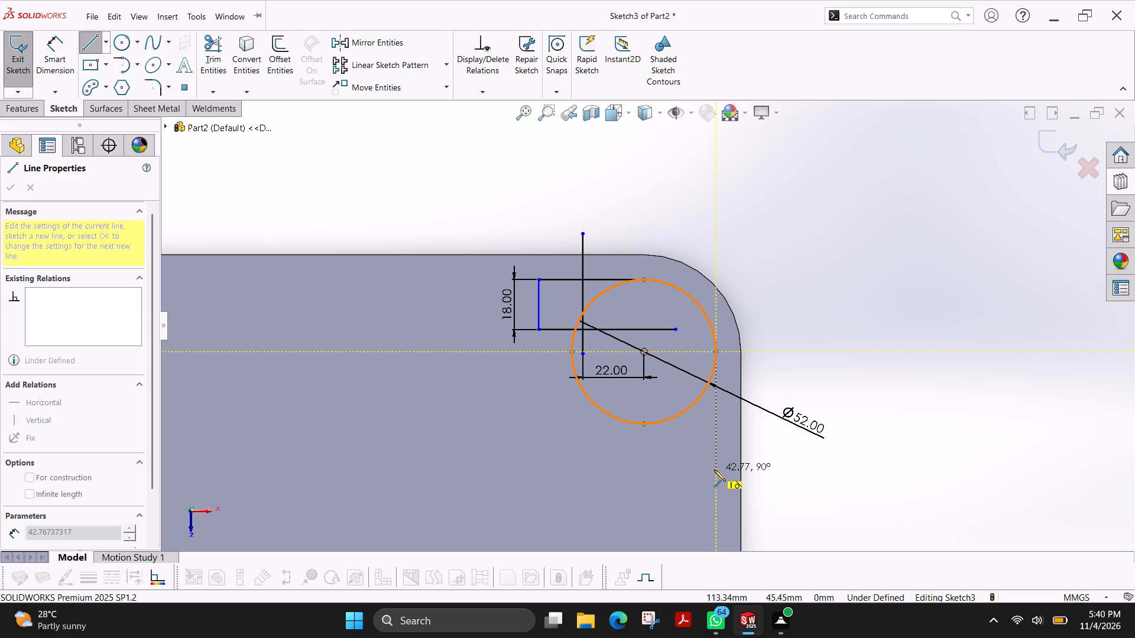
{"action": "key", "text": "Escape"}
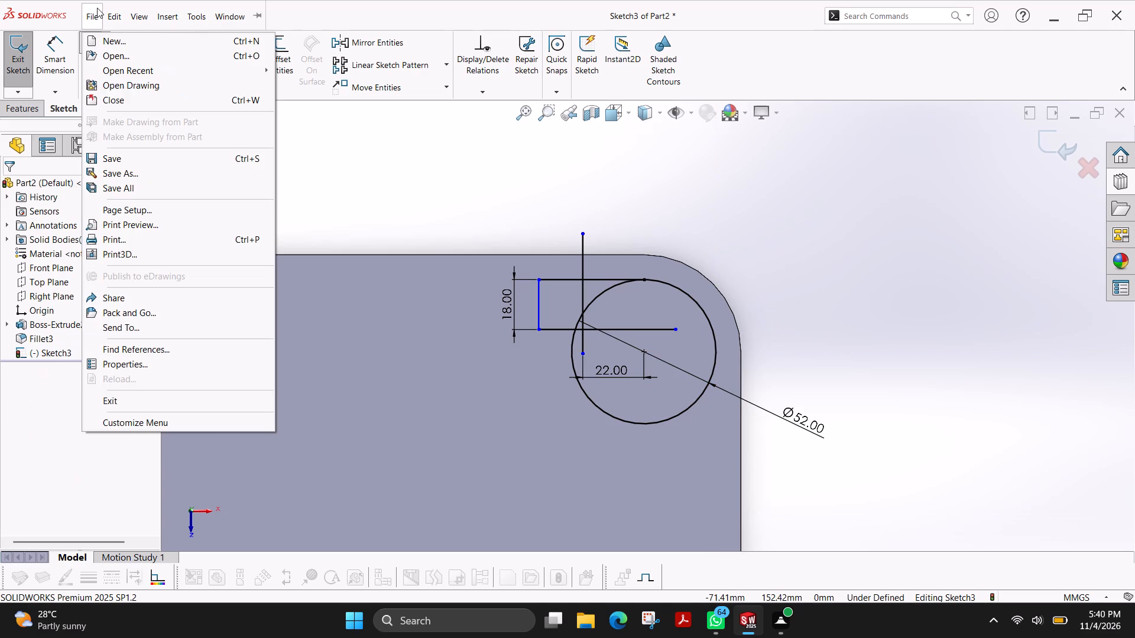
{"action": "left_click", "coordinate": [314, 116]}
Sketch a line downward from the 52 mm circle's right quadrant point, near the plate's right edge.
{"action": "left_click", "coordinate": [90, 46]}
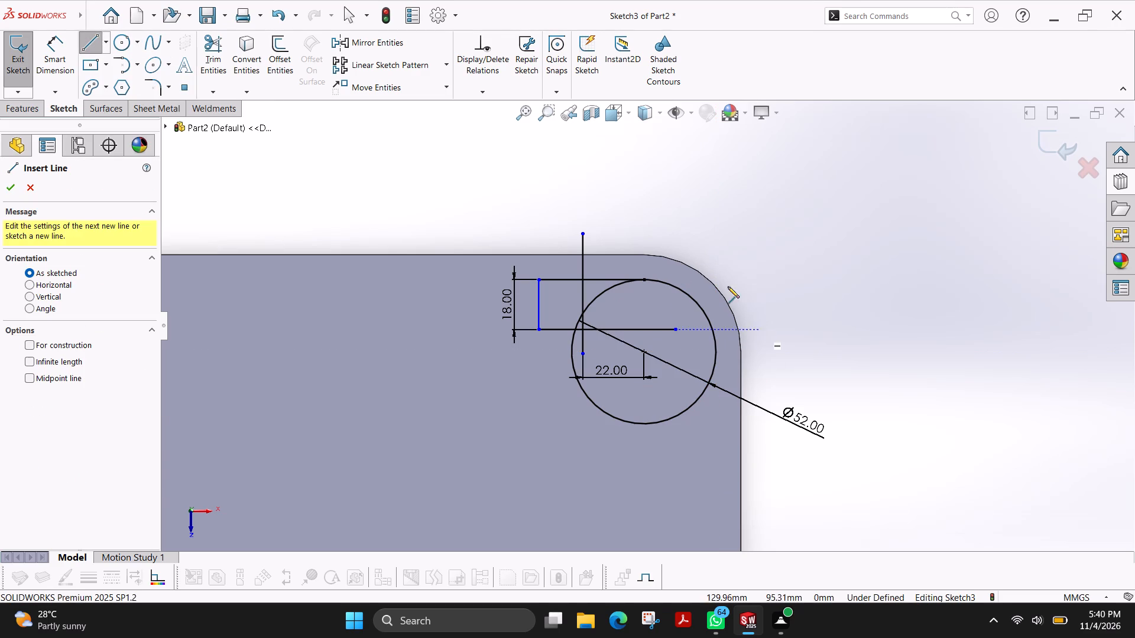
{"action": "left_click", "coordinate": [695, 301]}
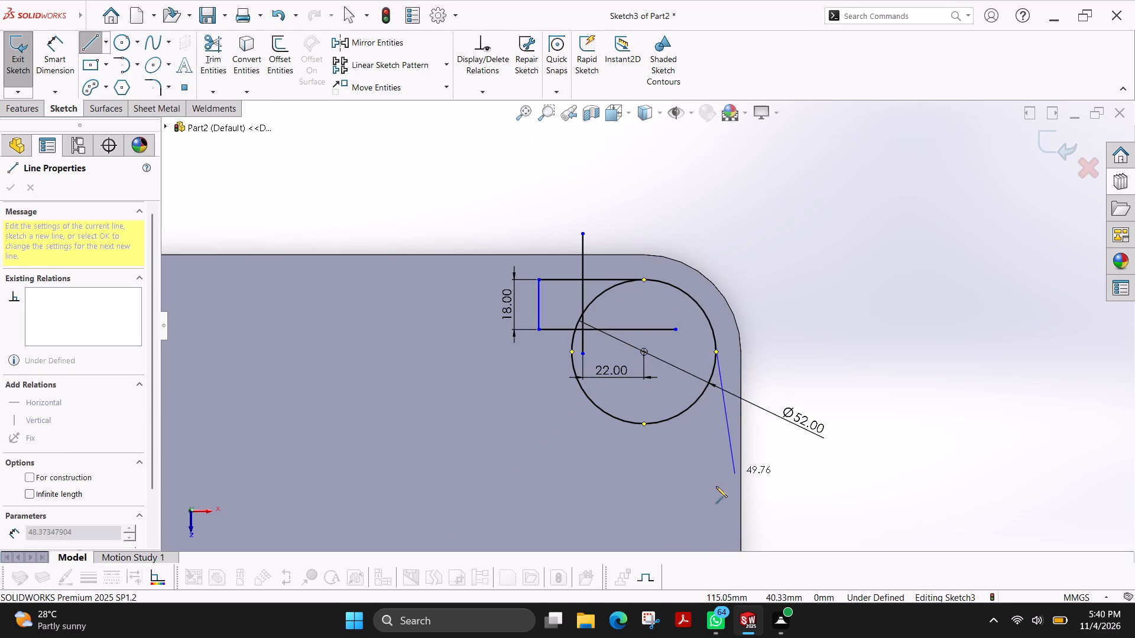
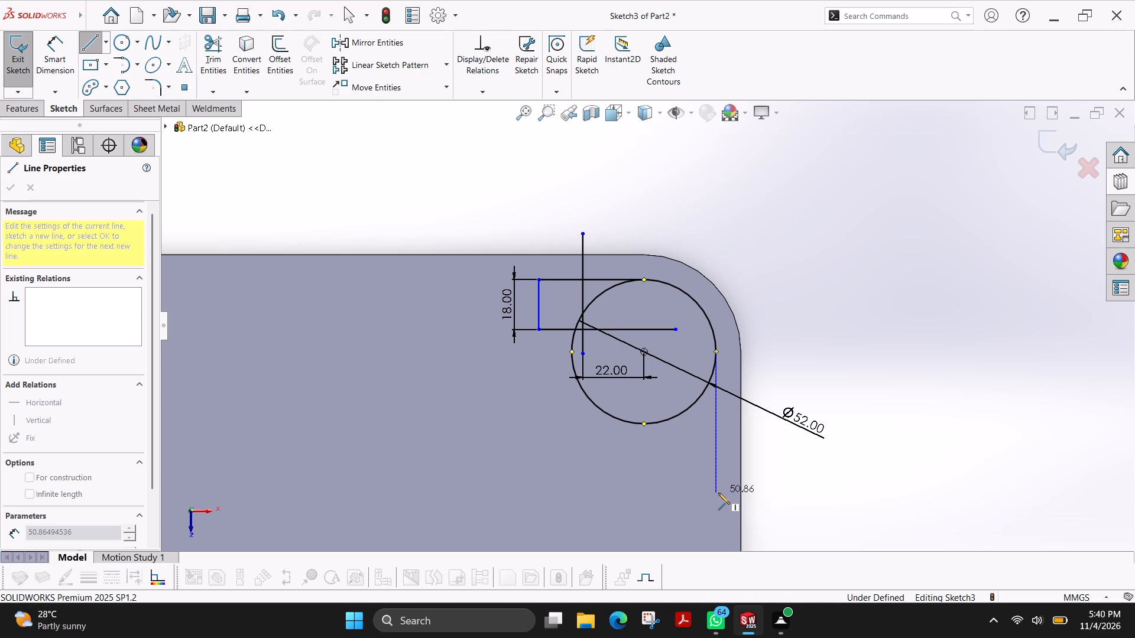
Continue the line chain with a horizontal segment leftward, and a vertical segment about 67 mm long up into the 52 mm circle.
{"action": "left_click", "coordinate": [630, 492]}
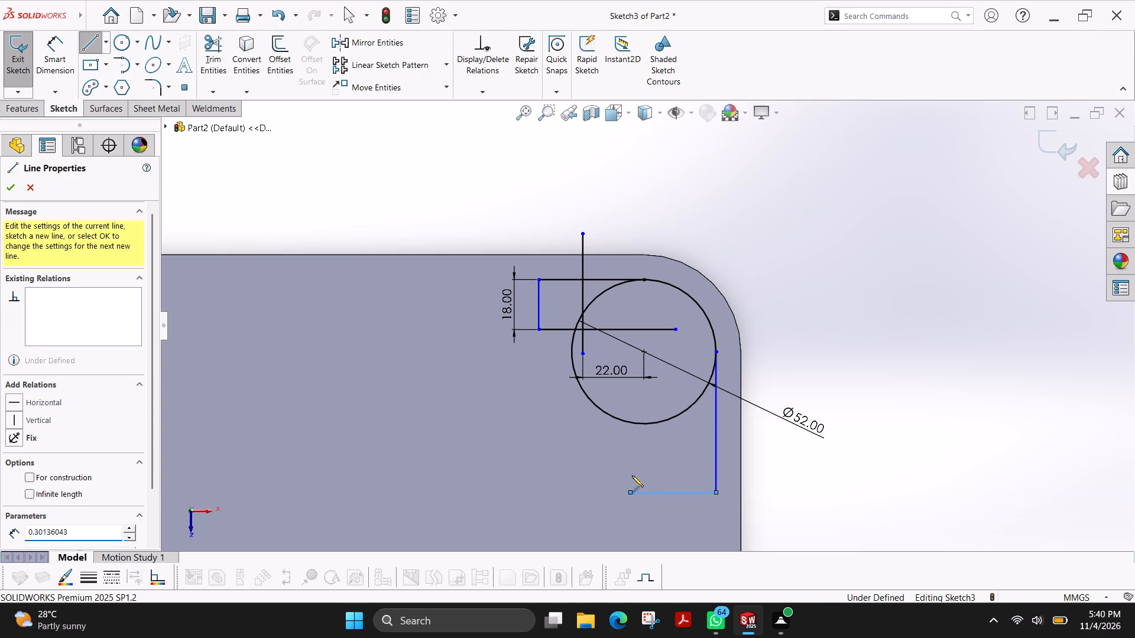
{"action": "left_click", "coordinate": [629, 307]}
{"action": "key", "text": "Escape"}
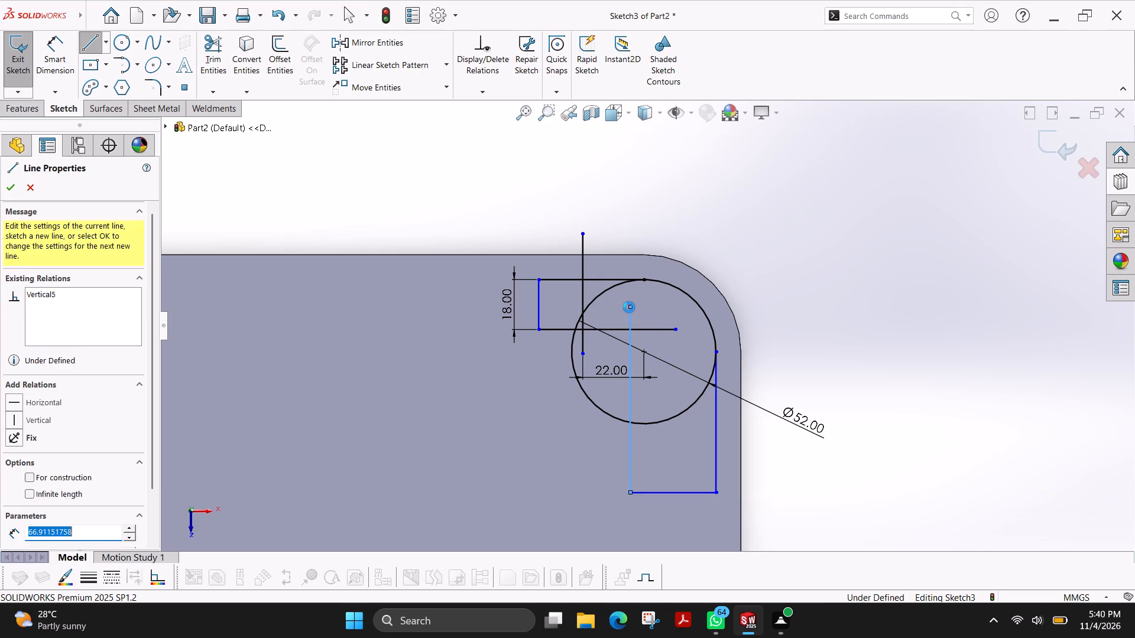
Dimension the short horizontal line closing the bottom of the vertical slot to 18 mm.
{"action": "left_click", "coordinate": [57, 70]}
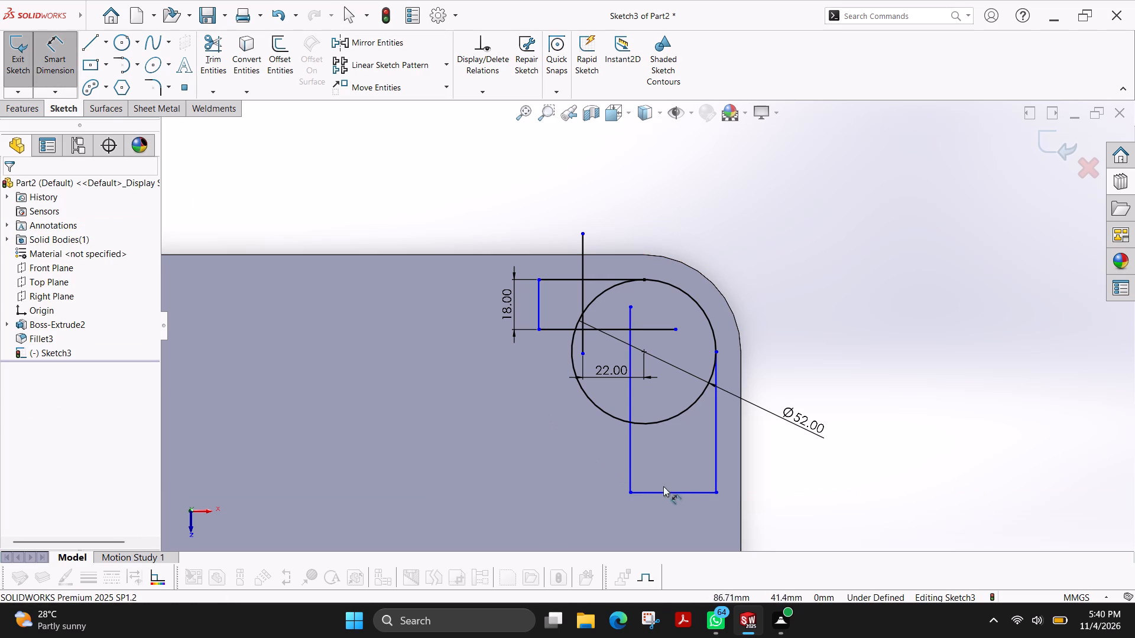
{"action": "left_click", "coordinate": [684, 494]}
{"action": "left_click", "coordinate": [677, 524]}
{"action": "type", "text": "18"}
{"action": "key", "text": "Return"}
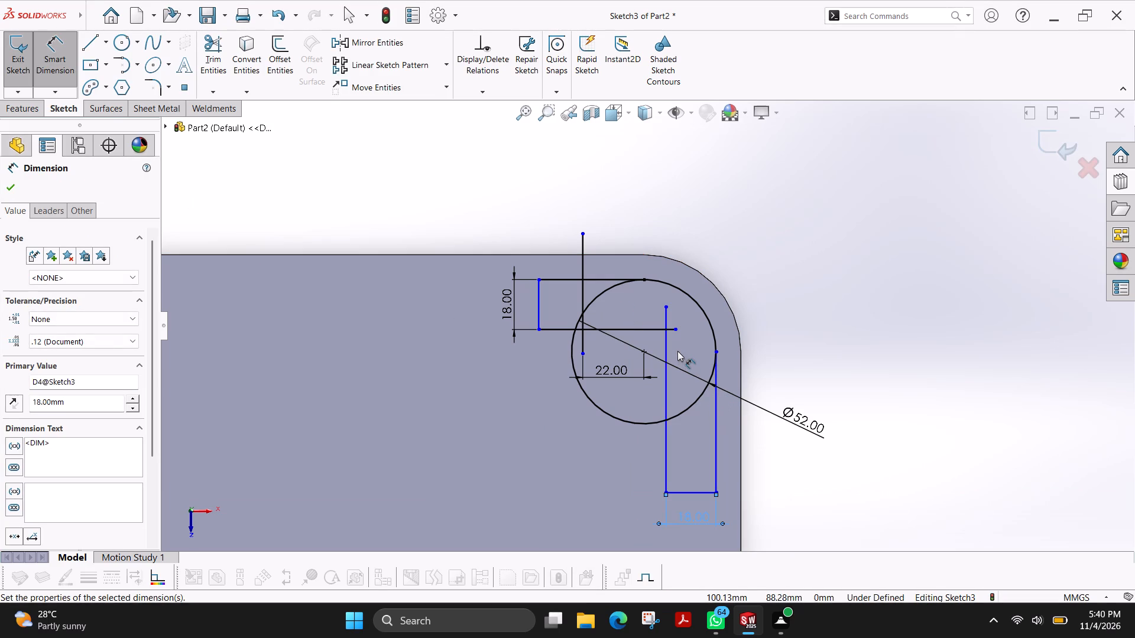
Move the 22 mm dimension below the circle, clear of the sketch lines.
{"action": "left_click_drag", "start_coordinate": [619, 373], "coordinate": [596, 471]}
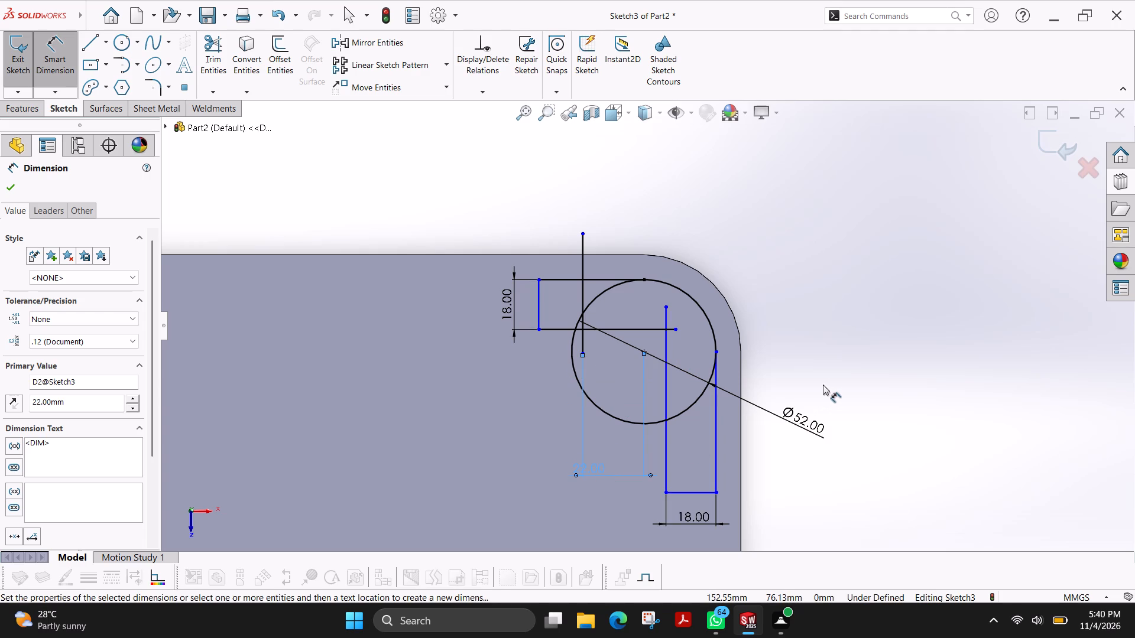
{"action": "key", "text": "Escape"}
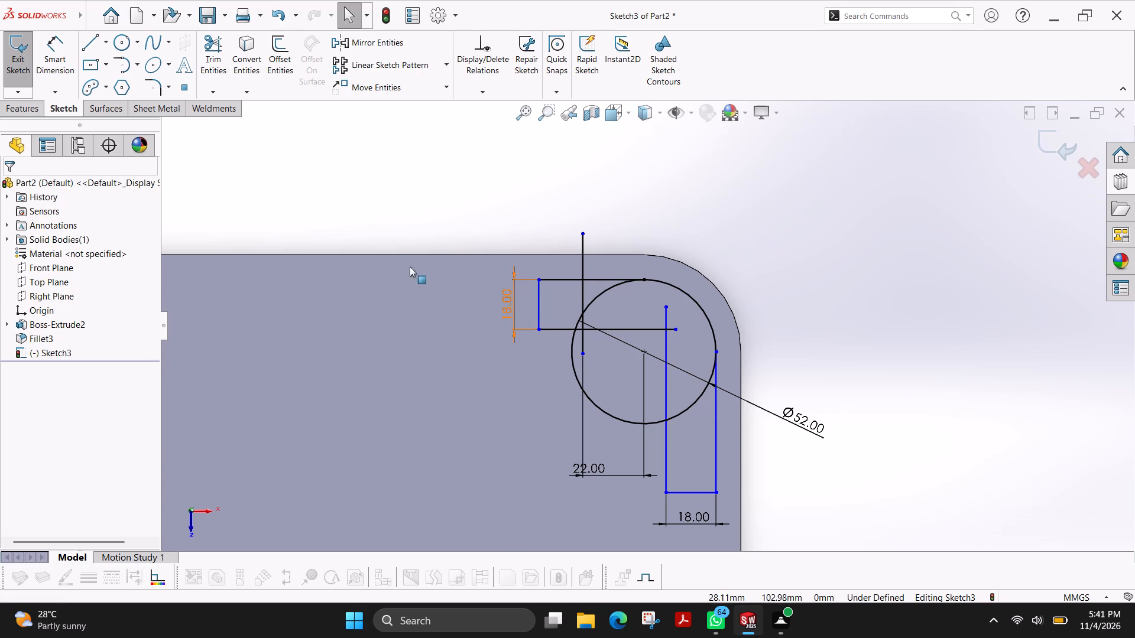
Open the circle type choices for the current sketch.
{"action": "left_click", "coordinate": [138, 44]}
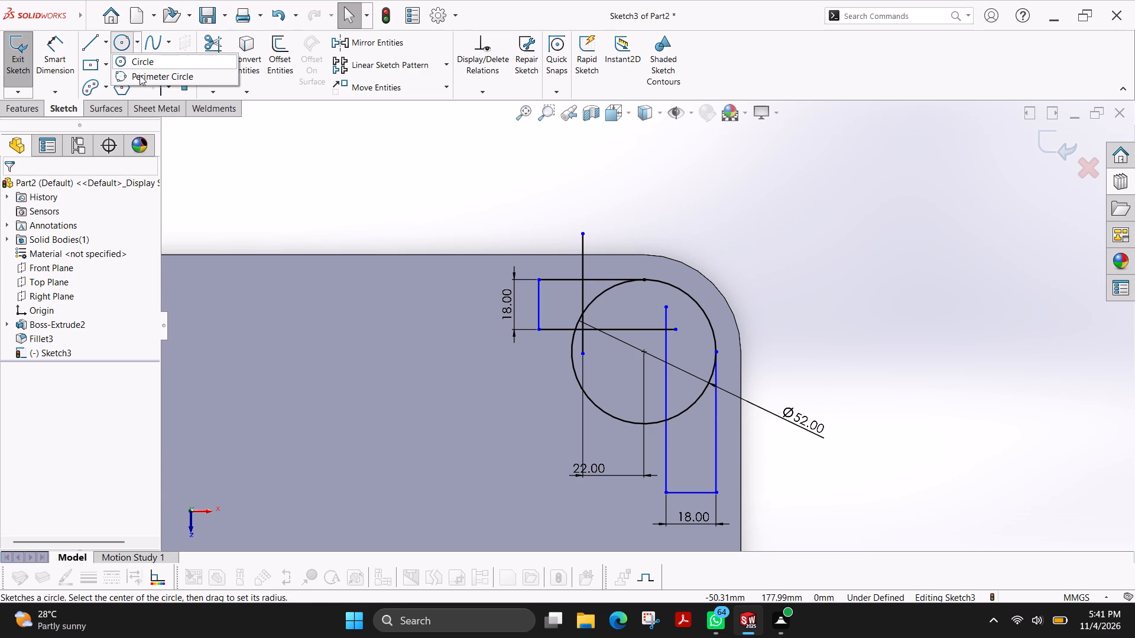
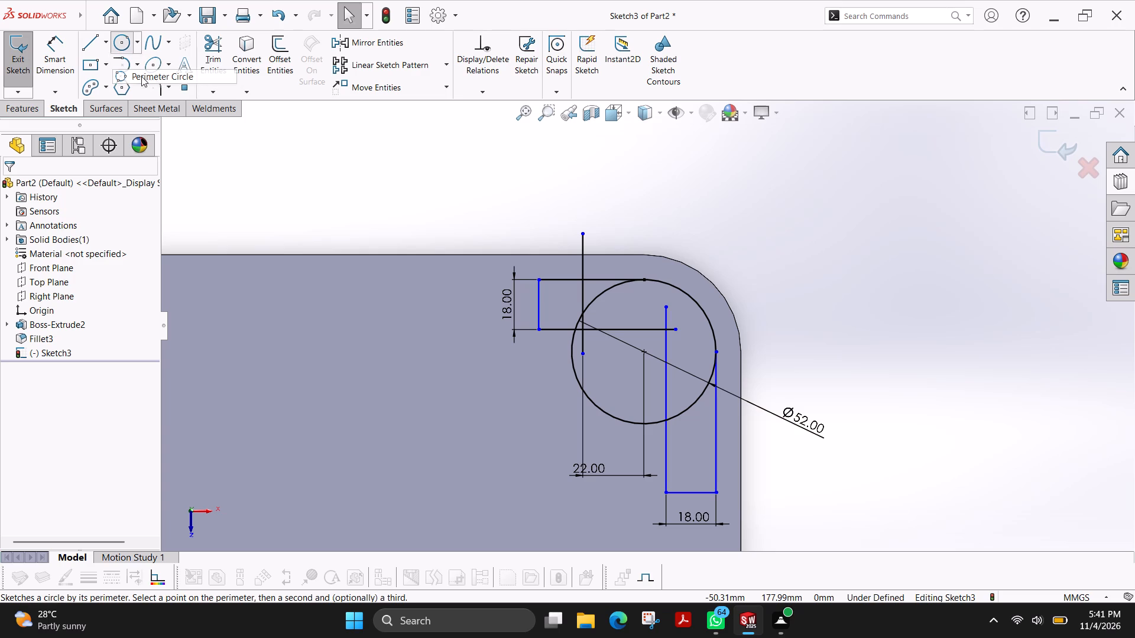
Sketch a perimeter circle of about 17.3 mm radius inside the bend, tangent to the inner lines of both slots.
{"action": "left_click", "coordinate": [630, 330]}
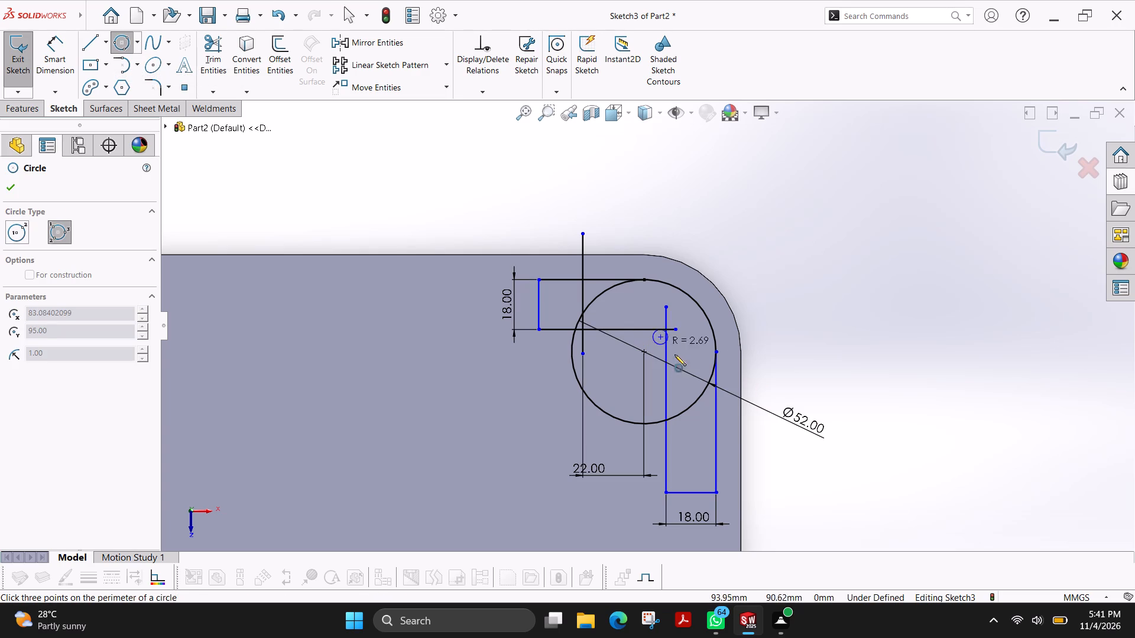
{"action": "left_click", "coordinate": [665, 388]}
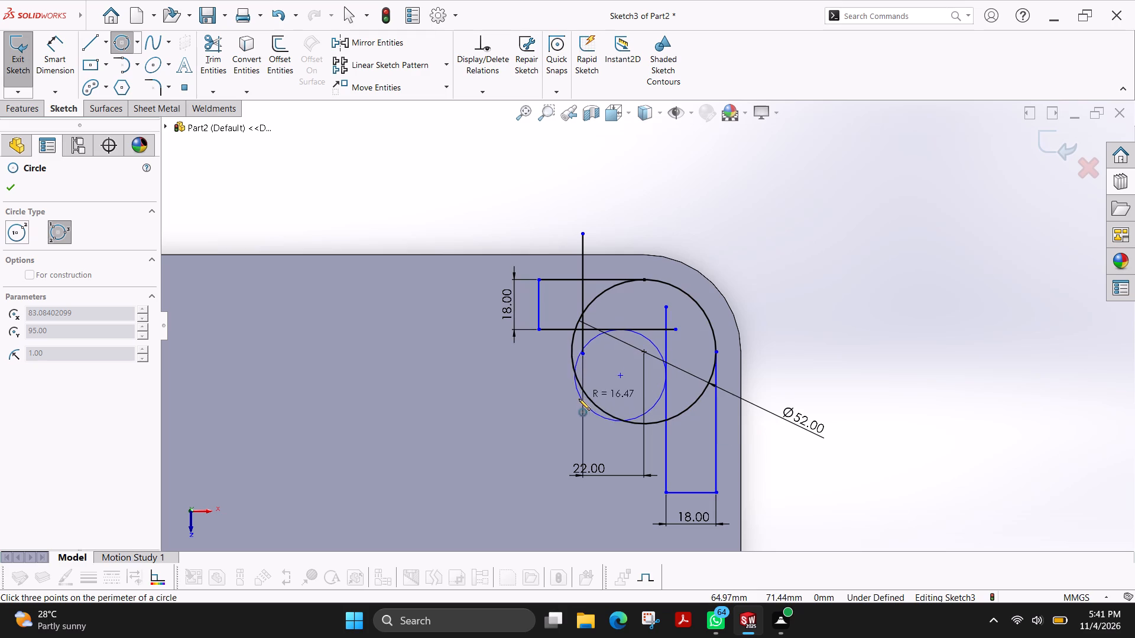
{"action": "left_click", "coordinate": [575, 399]}
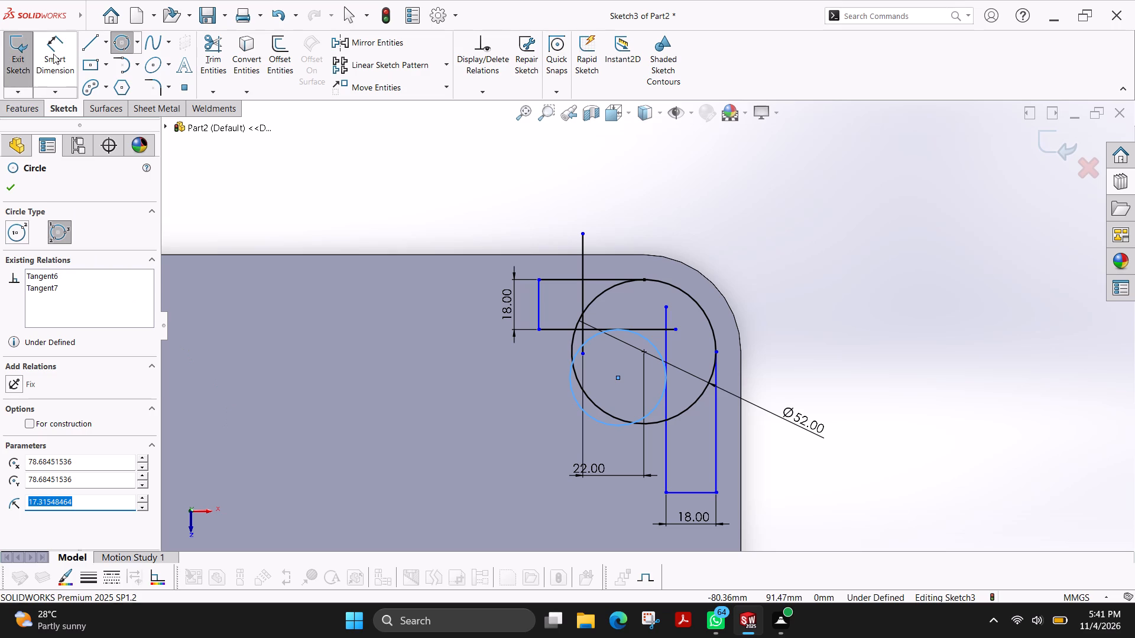
Dimension the tangent inner circle's diameter to 16 mm.
{"action": "left_click", "coordinate": [53, 54]}
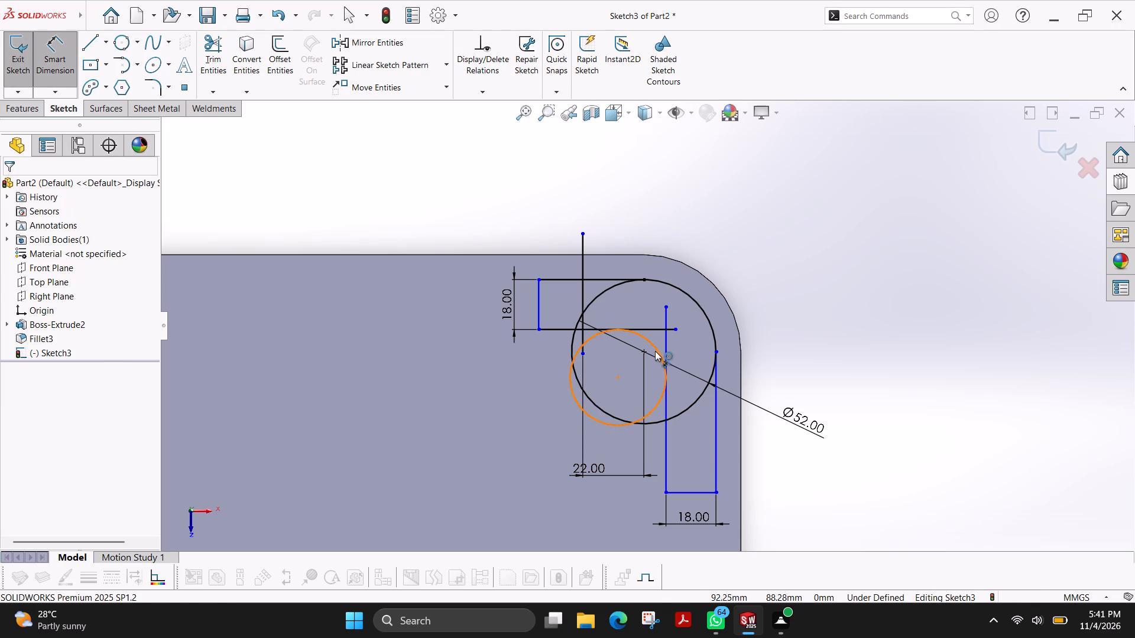
{"action": "left_click", "coordinate": [654, 351]}
{"action": "left_click", "coordinate": [841, 243]}
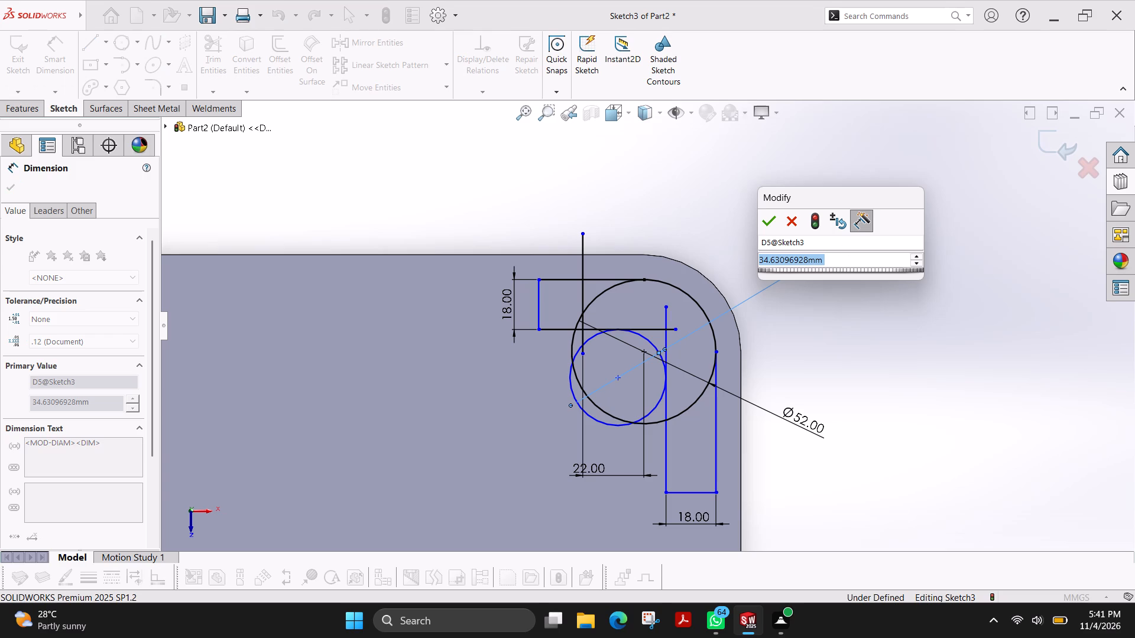
{"action": "type", "text": "16"}
{"action": "key", "text": "Return"}
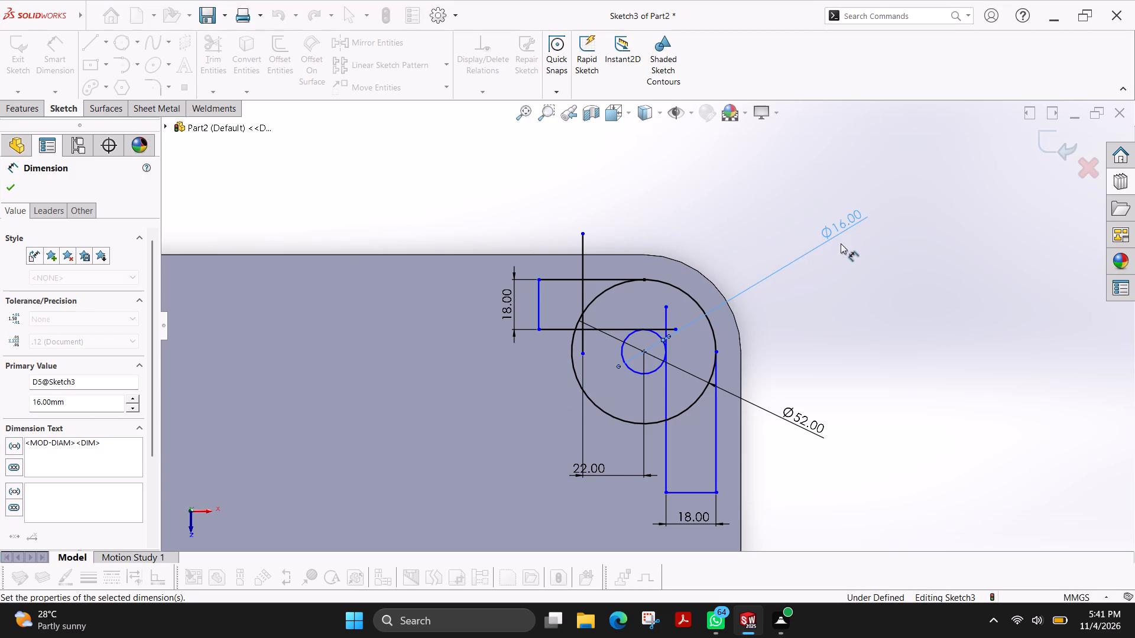
Set the inner circle's diameter to 32 mm.
{"action": "double_click", "coordinate": [843, 221]}
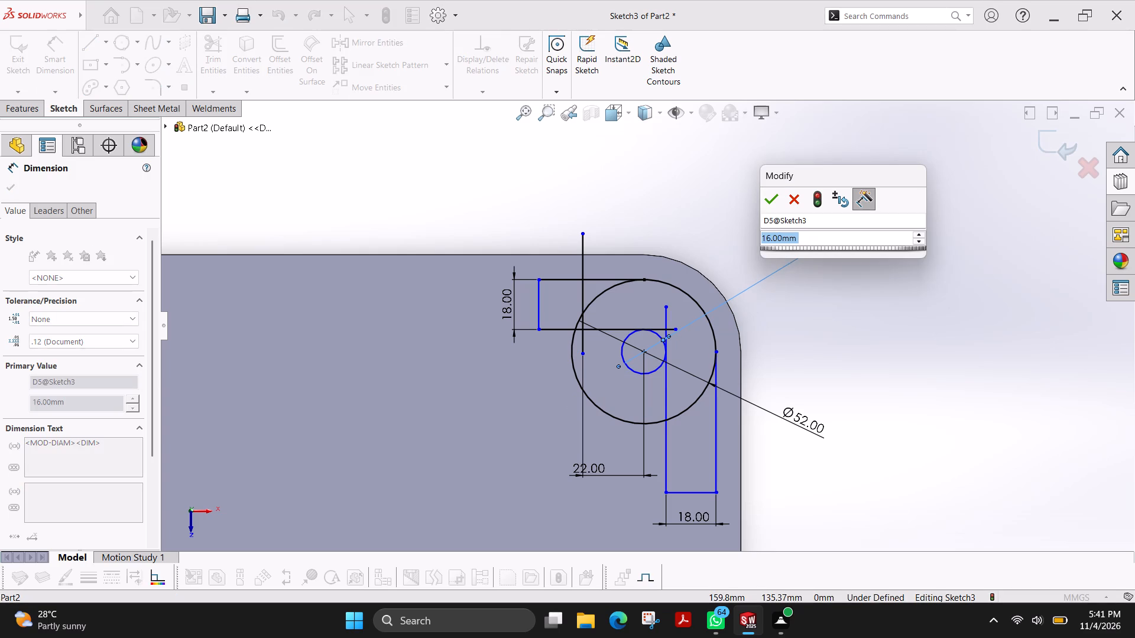
{"action": "type", "text": "16+16"}
{"action": "key", "text": "Return"}
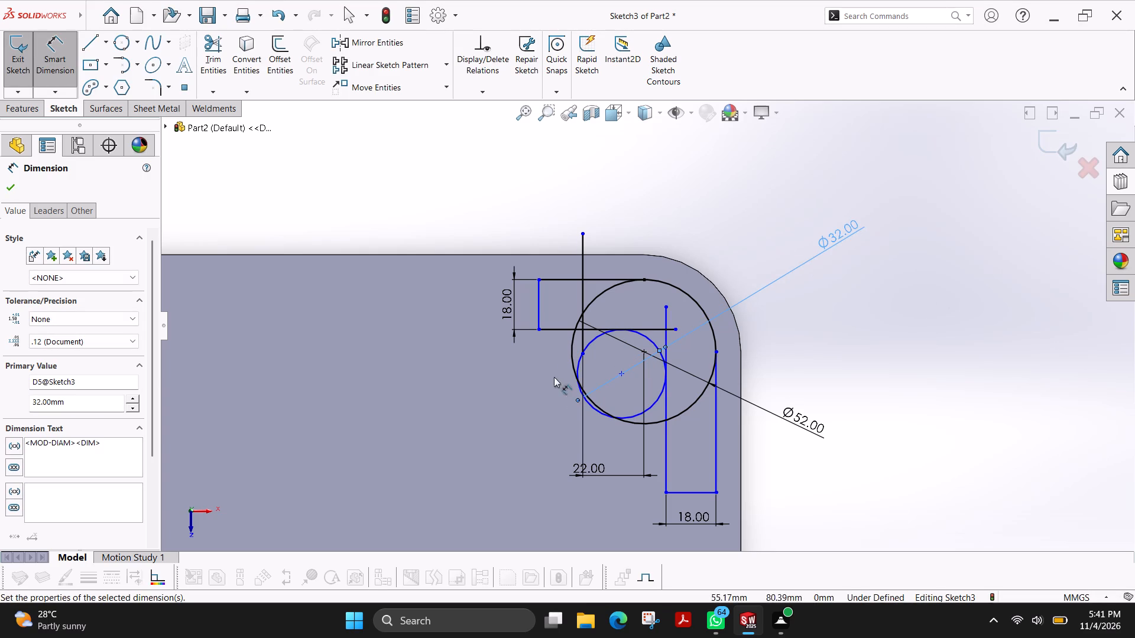
Trim the 52 mm circle where it crosses the horizontal slot's end and between the two sides of the vertical slot.
{"action": "left_click", "coordinate": [210, 58]}
{"action": "scroll", "coordinate": [645, 263], "scroll_direction": "down", "scroll_amount": 1}
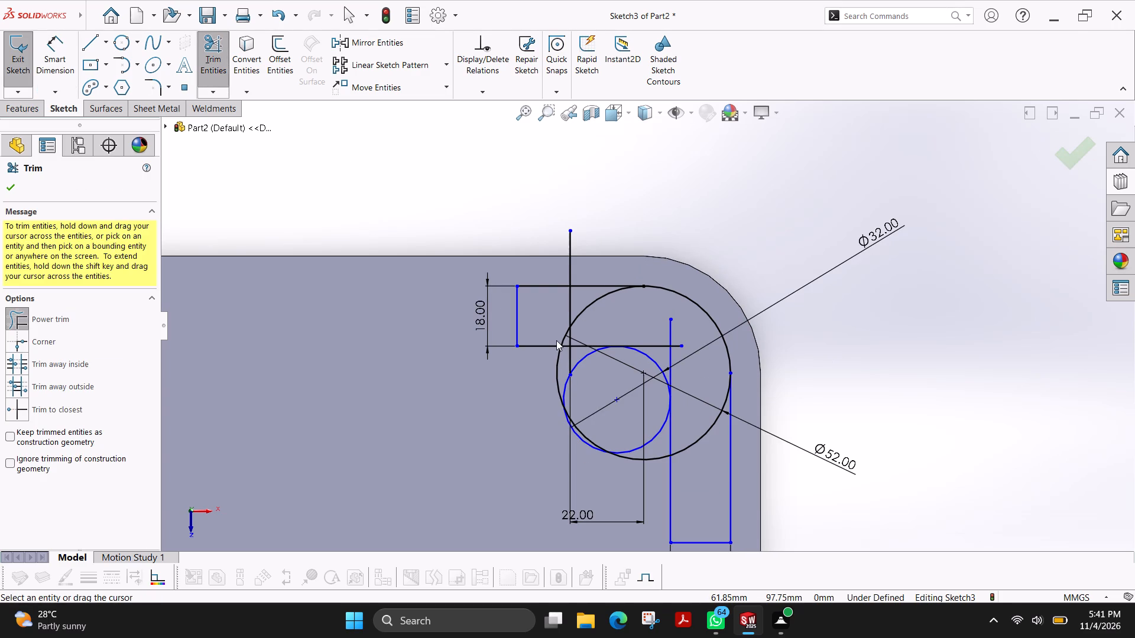
{"action": "scroll", "coordinate": [556, 340], "scroll_direction": "down", "scroll_amount": 4}
{"action": "left_click_drag", "start_coordinate": [584, 317], "coordinate": [598, 334]}
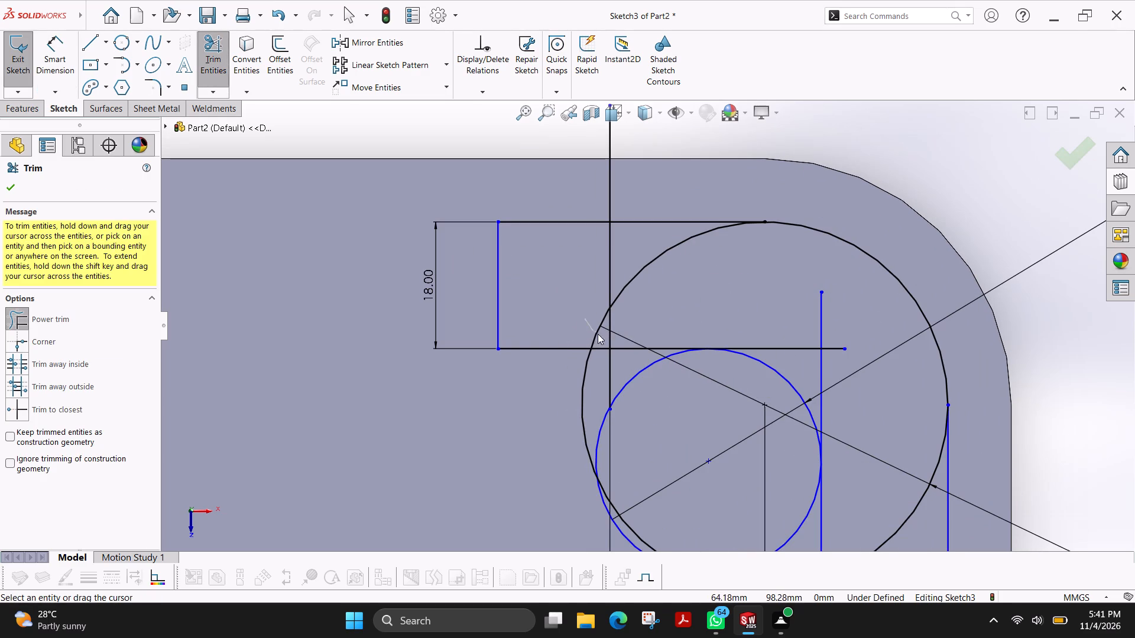
{"action": "left_click_drag", "start_coordinate": [598, 334], "coordinate": [598, 336]}
{"action": "left_click_drag", "start_coordinate": [639, 252], "coordinate": [654, 274]}
{"action": "scroll", "coordinate": [904, 365], "scroll_direction": "up", "scroll_amount": 1}
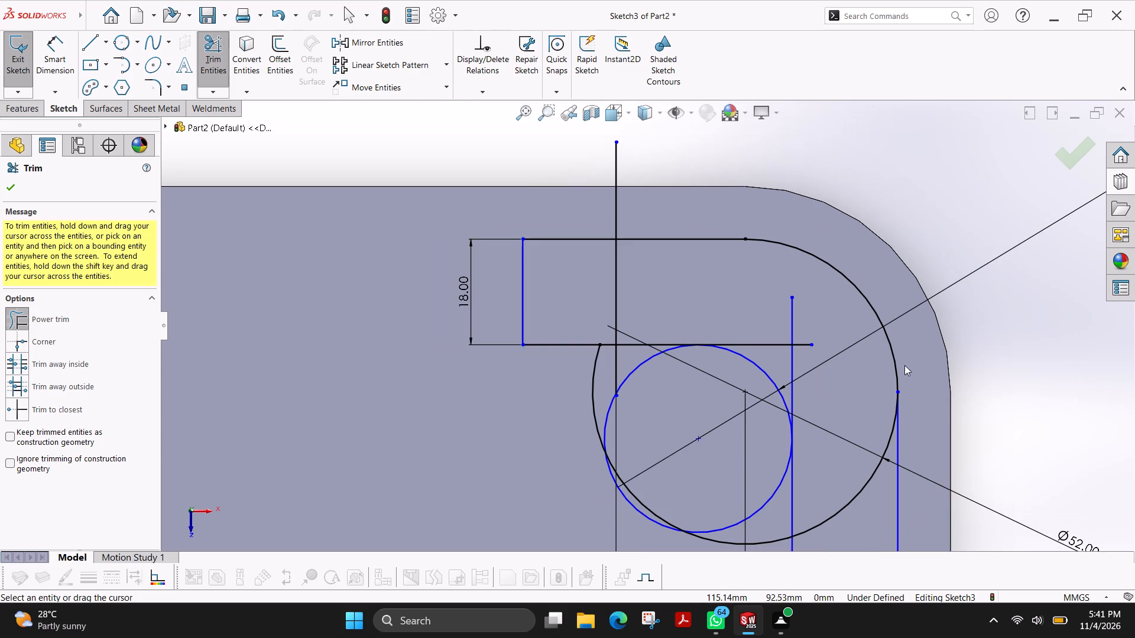
{"action": "left_click_drag", "start_coordinate": [868, 425], "coordinate": [887, 457]}
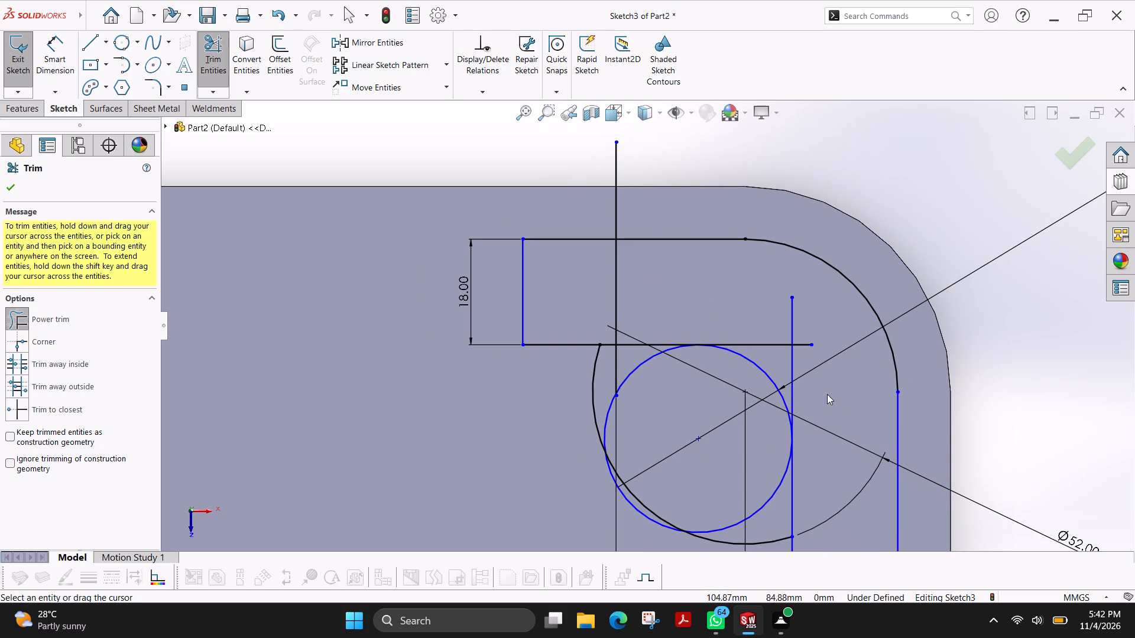
Trim the inner slot lines back to their tangent points on the 32 mm circle, including the leftover stubs in the bend.
{"action": "left_click_drag", "start_coordinate": [742, 298], "coordinate": [817, 394]}
{"action": "left_click_drag", "start_coordinate": [810, 380], "coordinate": [799, 377]}
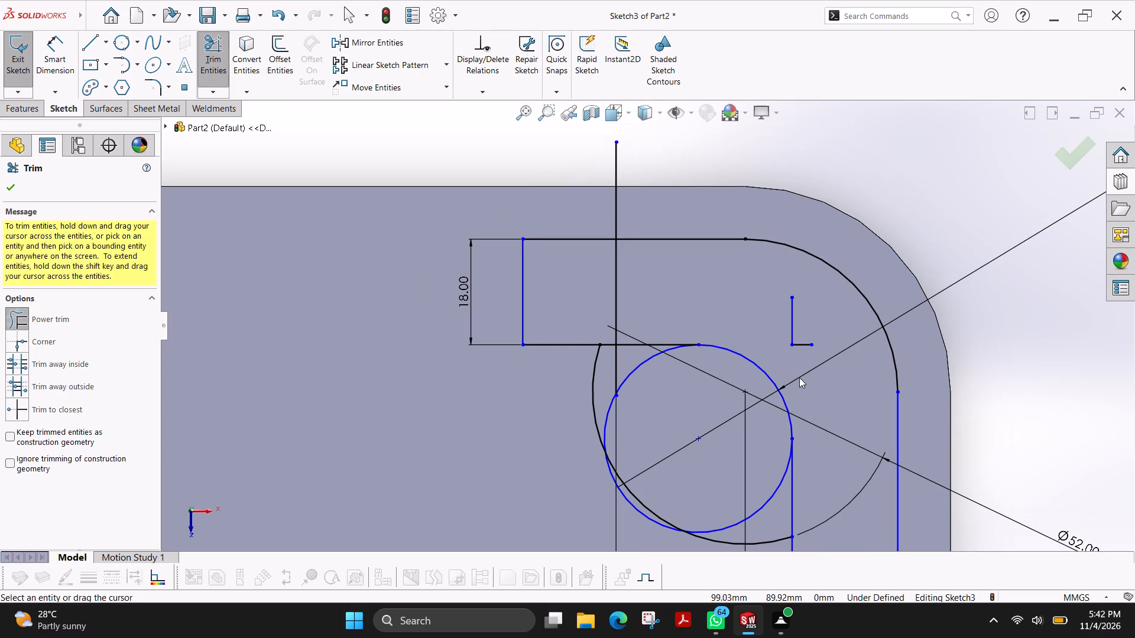
{"action": "left_click_drag", "start_coordinate": [799, 377], "coordinate": [761, 313]}
Trim the leftover 52 mm arcs, the 32 mm circle outside the inner bend, and the vertical line below the horizontal slot.
{"action": "left_click_drag", "start_coordinate": [566, 364], "coordinate": [589, 364]}
{"action": "left_click_drag", "start_coordinate": [589, 364], "coordinate": [615, 364]}
{"action": "left_click_drag", "start_coordinate": [595, 368], "coordinate": [637, 382]}
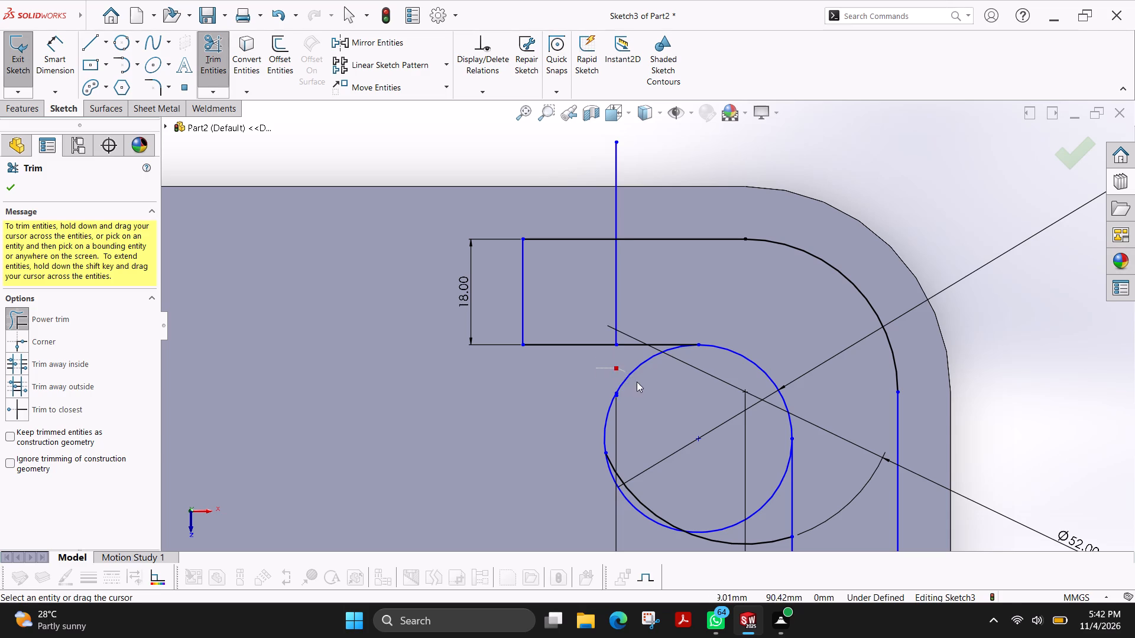
{"action": "left_click_drag", "start_coordinate": [637, 382], "coordinate": [640, 386]}
{"action": "left_click_drag", "start_coordinate": [636, 394], "coordinate": [738, 500]}
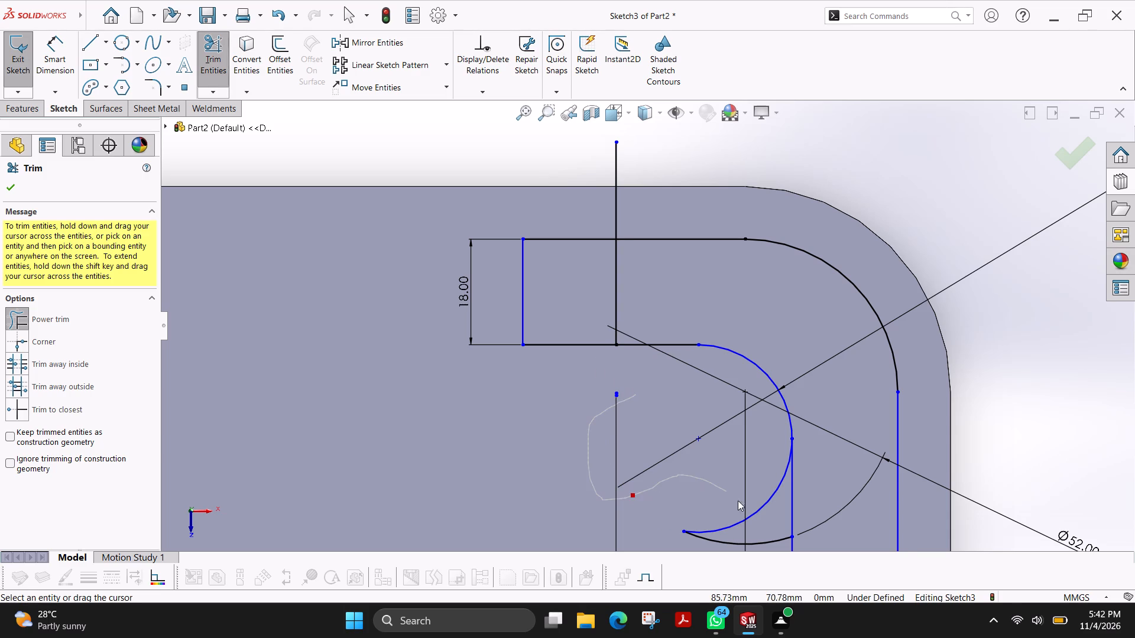
{"action": "left_click_drag", "start_coordinate": [738, 500], "coordinate": [754, 546]}
Trim away the remaining vertical line inside and above the horizontal slot.
{"action": "left_click_drag", "start_coordinate": [633, 274], "coordinate": [623, 275]}
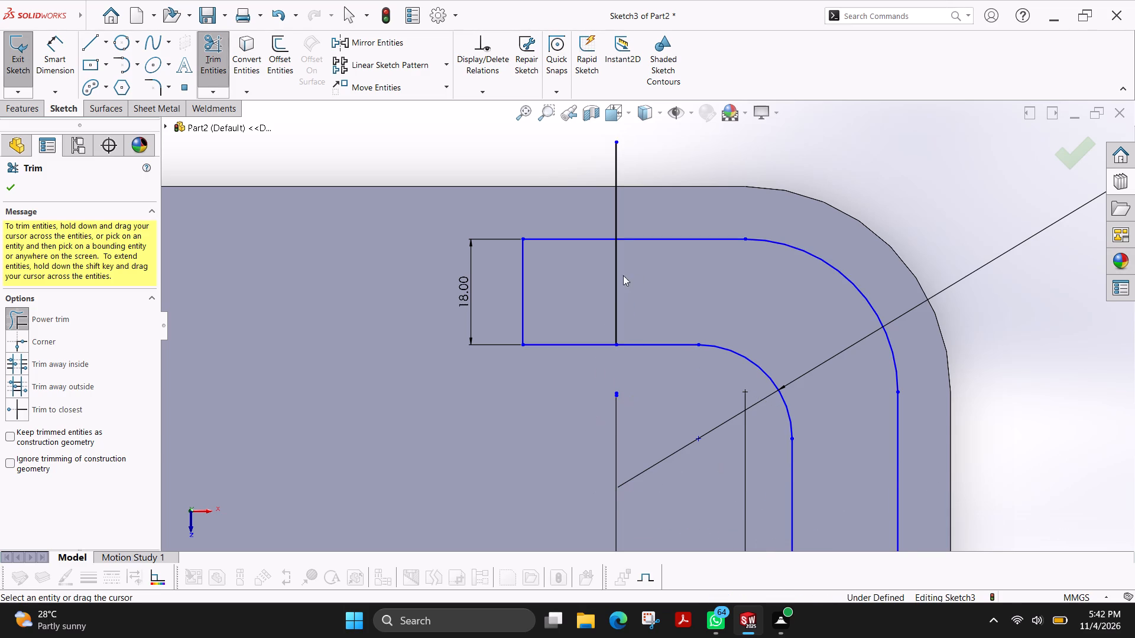
{"action": "left_click_drag", "start_coordinate": [623, 275], "coordinate": [588, 276]}
{"action": "left_click_drag", "start_coordinate": [576, 201], "coordinate": [635, 203]}
Start a vertical dimension between the vertical slot's closing end line and the outer bend arc's centre point.
{"action": "scroll", "coordinate": [766, 394], "scroll_direction": "up", "scroll_amount": 4}
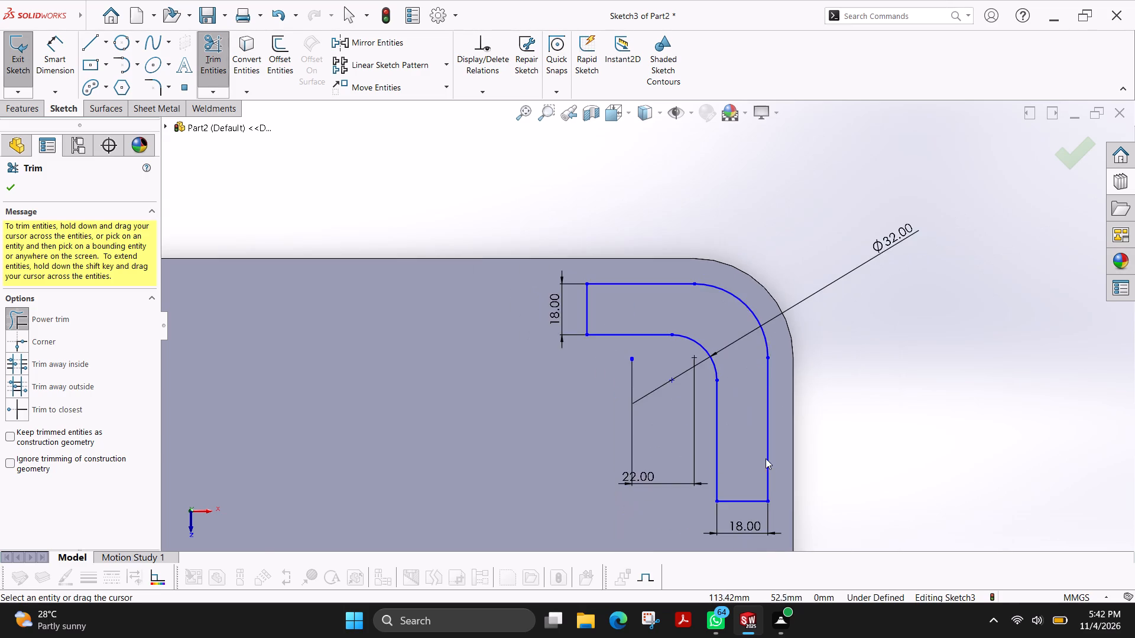
{"action": "scroll", "coordinate": [766, 458], "scroll_direction": "up", "scroll_amount": 2}
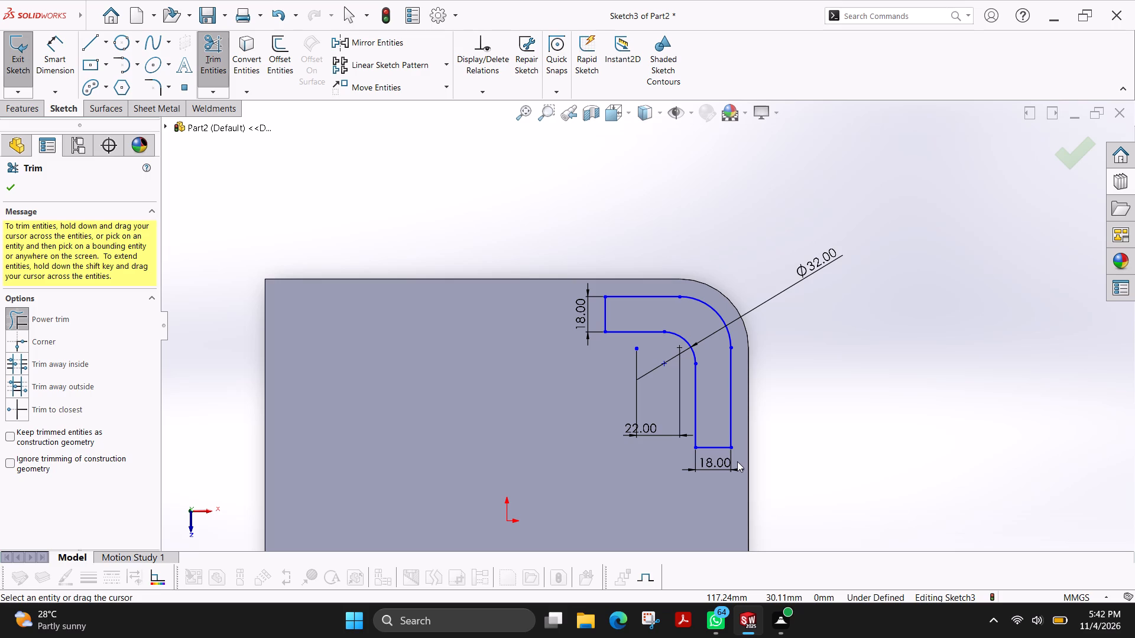
{"action": "scroll", "coordinate": [737, 461], "scroll_direction": "down", "scroll_amount": 1}
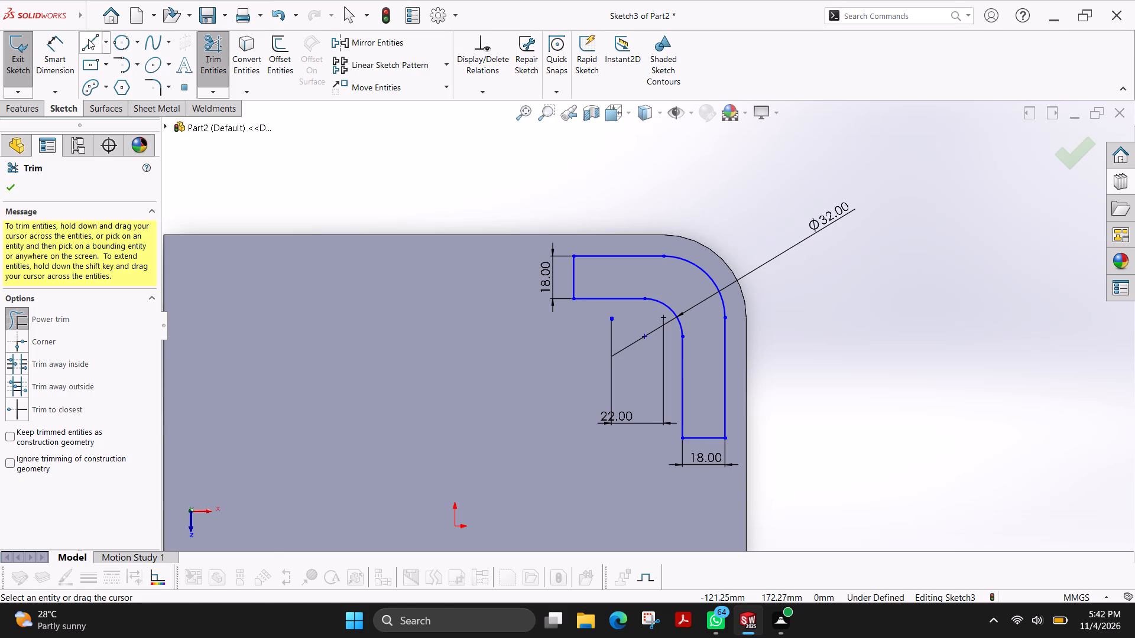
{"action": "left_click", "coordinate": [88, 39]}
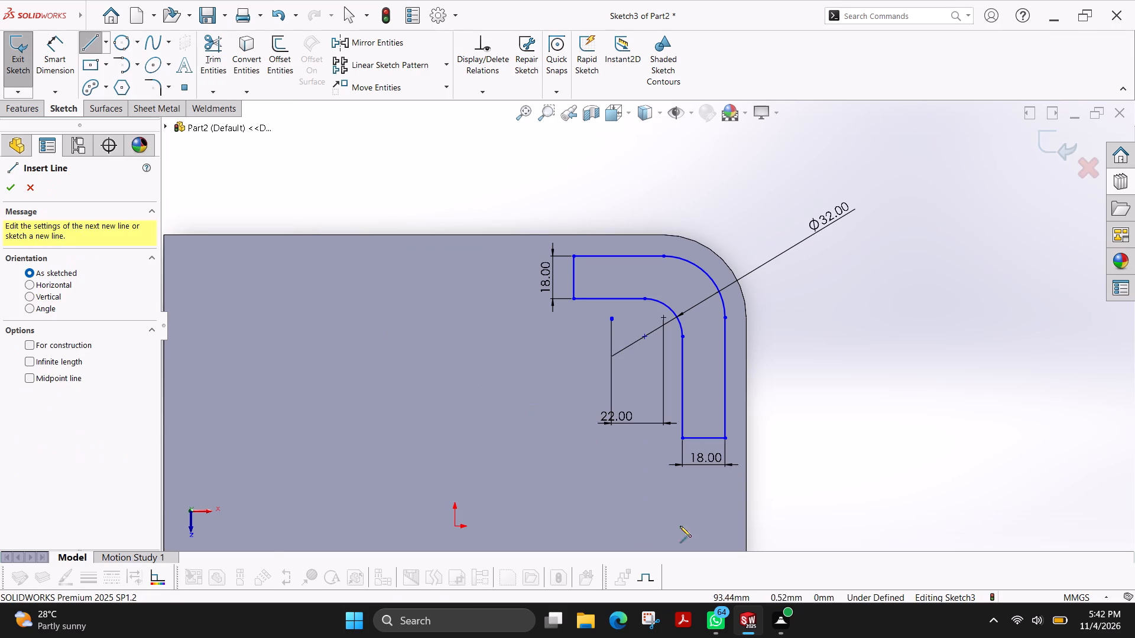
{"action": "left_click", "coordinate": [50, 55]}
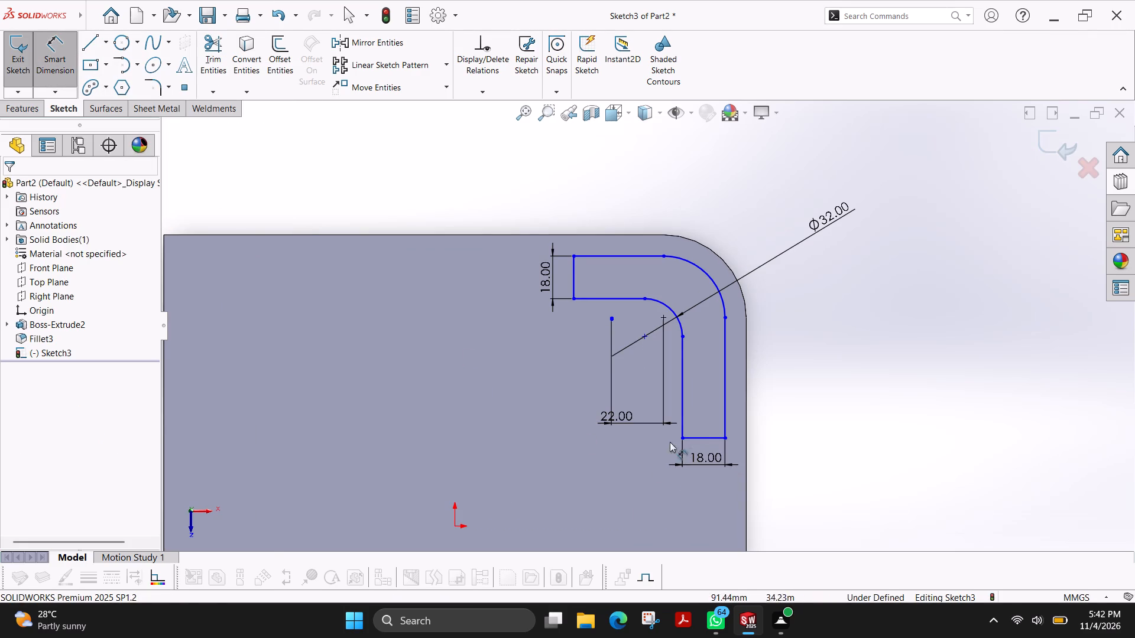
{"action": "left_click", "coordinate": [703, 438]}
{"action": "left_click", "coordinate": [663, 317]}
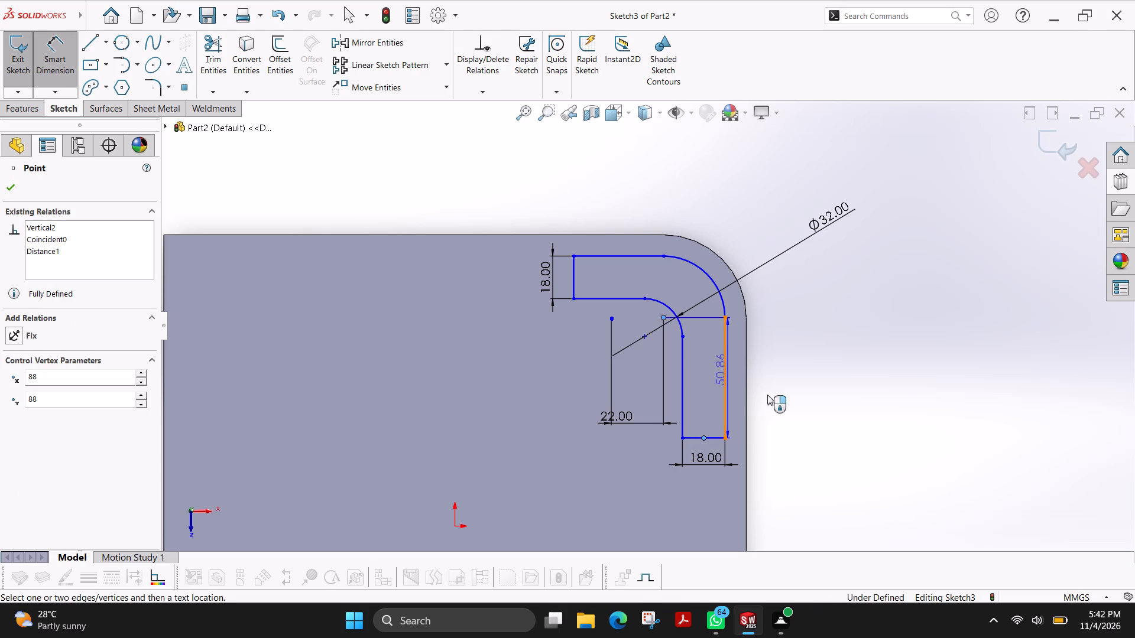
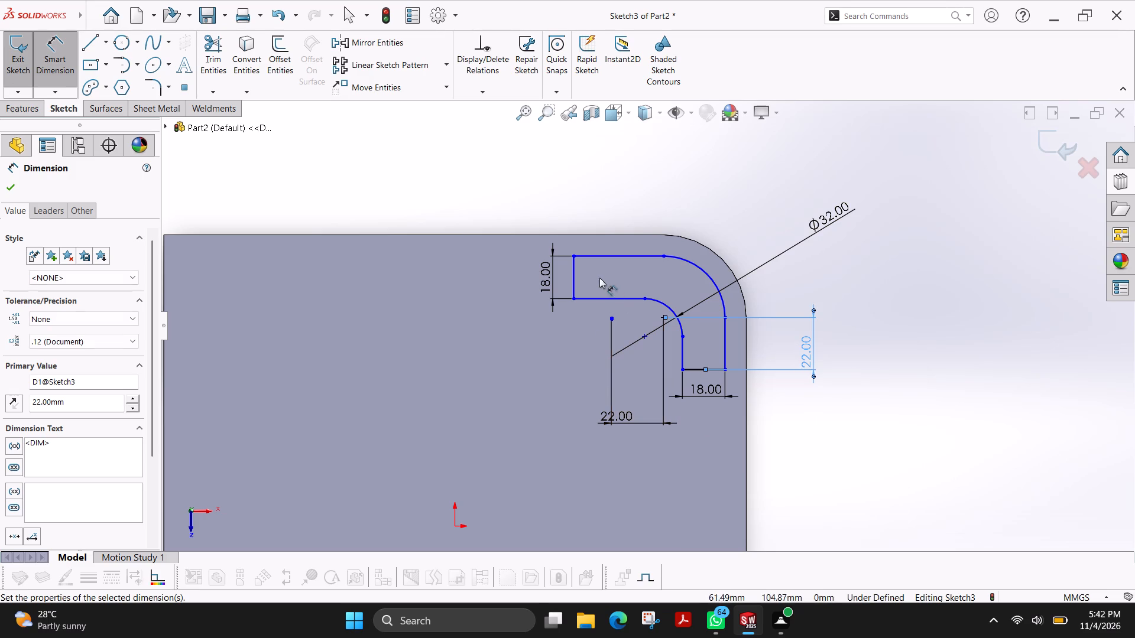
Move the horizontal 22 mm dimension from below the slot to above the plate's upper edge.
{"action": "left_click_drag", "start_coordinate": [625, 422], "coordinate": [643, 206]}
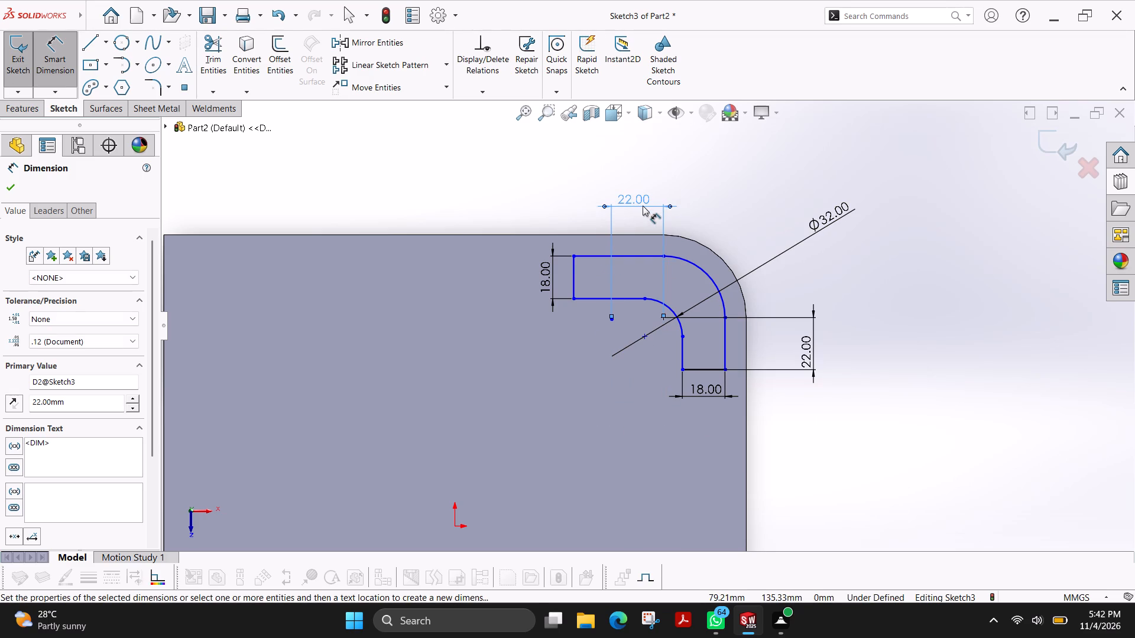
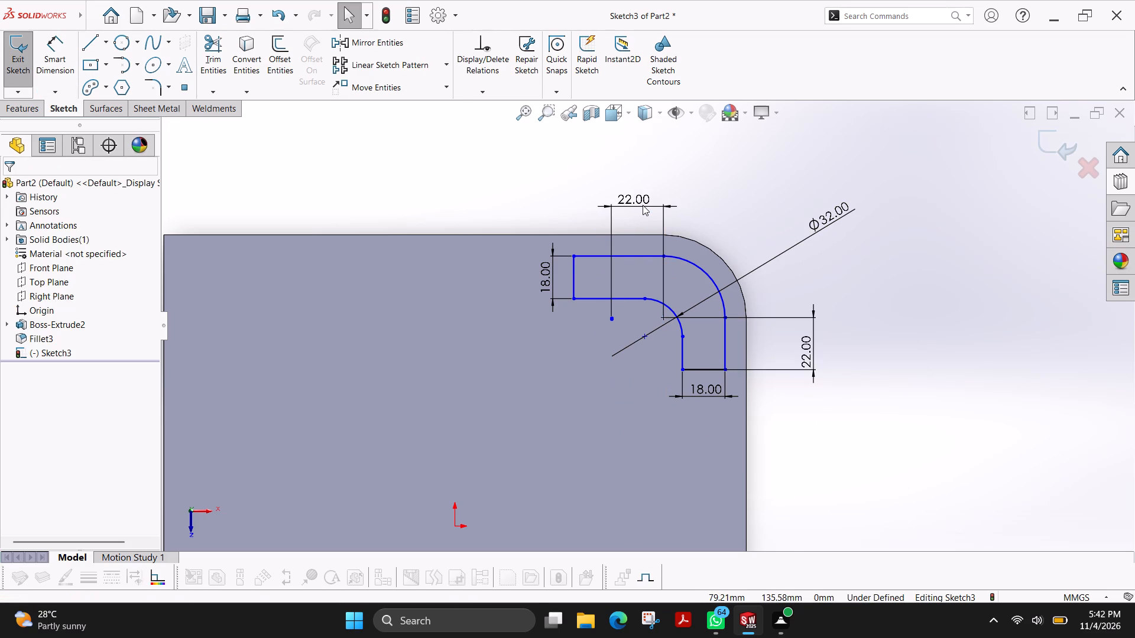
Delete the horizontal 22 mm dimension above the plate's upper edge.
{"action": "scroll", "coordinate": [643, 205], "scroll_direction": "down", "scroll_amount": 2}
{"action": "key", "text": "Escape"}
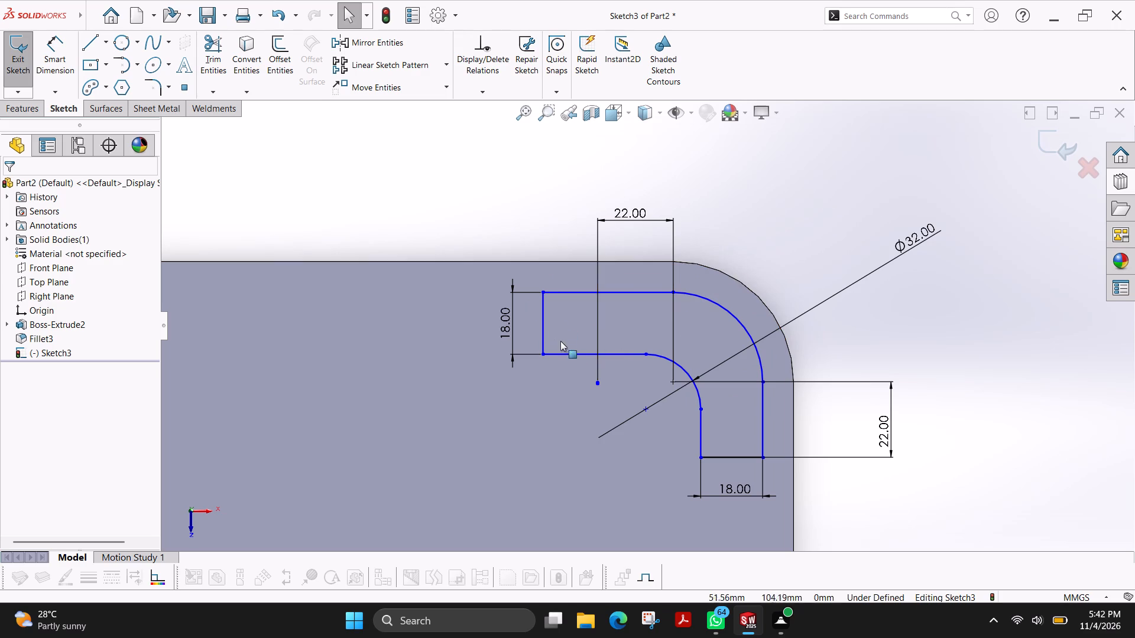
{"action": "left_click", "coordinate": [644, 218]}
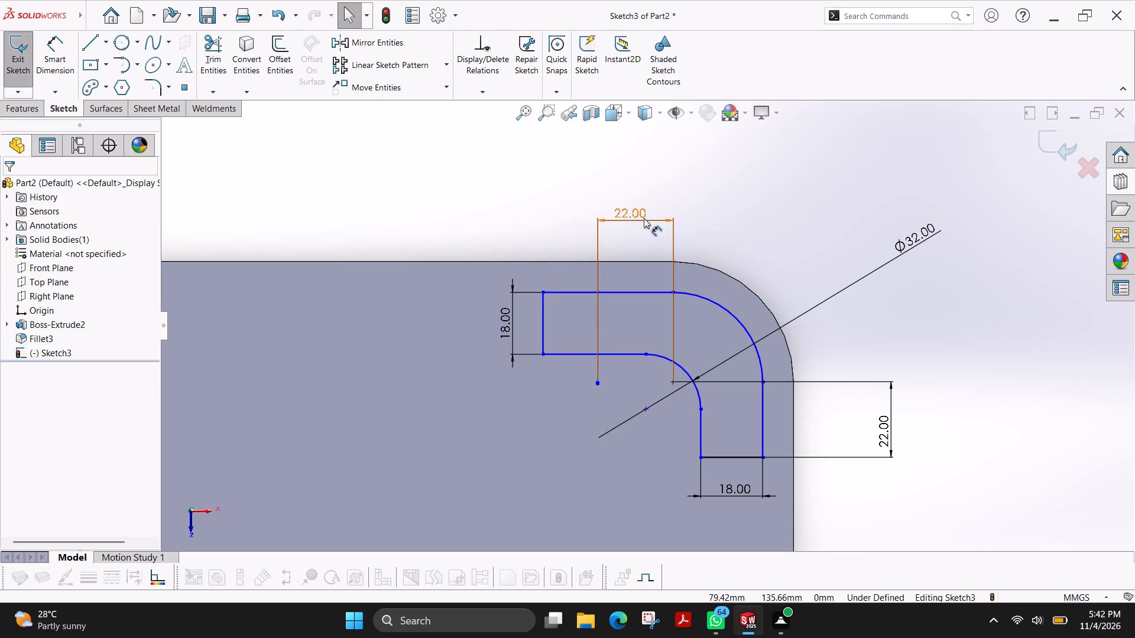
{"action": "key", "text": "Delete"}
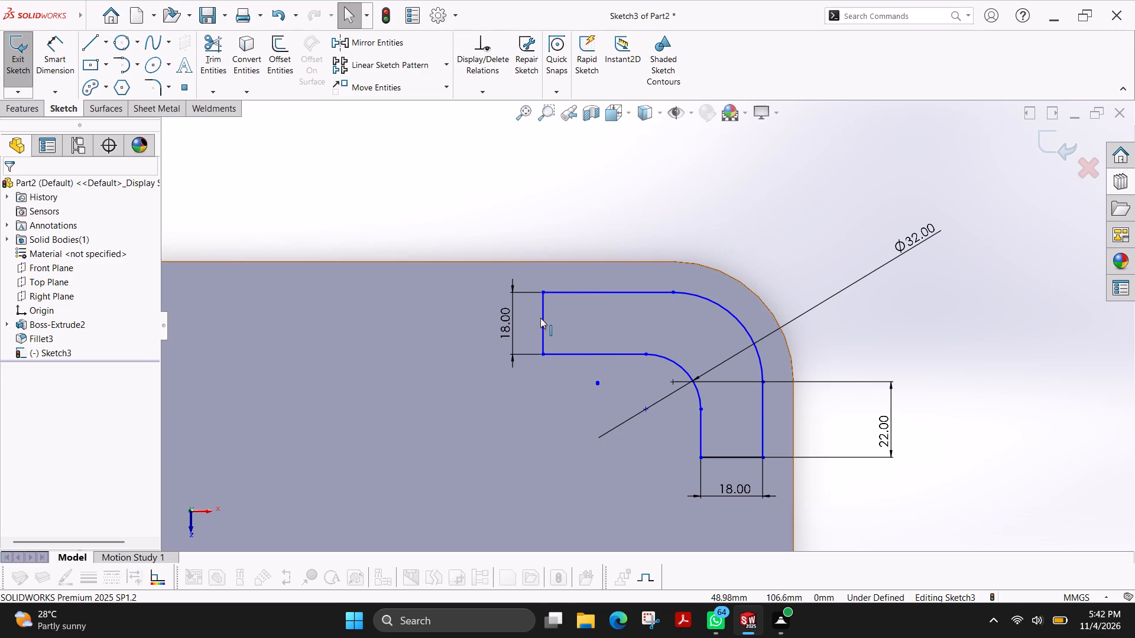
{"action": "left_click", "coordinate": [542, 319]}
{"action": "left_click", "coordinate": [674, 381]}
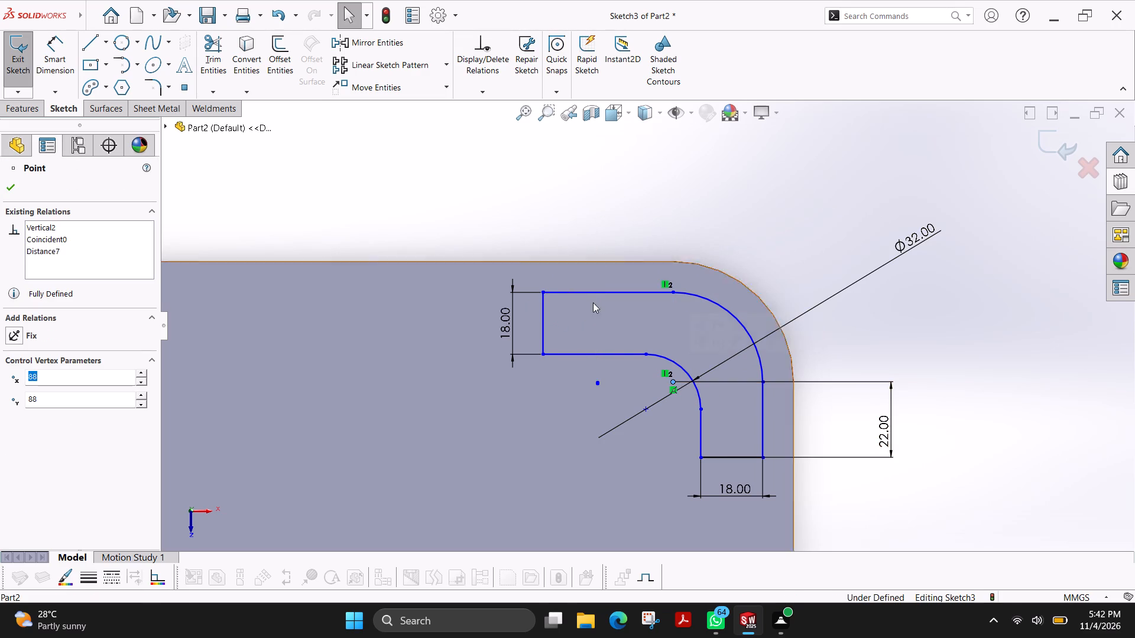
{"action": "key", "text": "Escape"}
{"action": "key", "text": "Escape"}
Dimension the horizontal distance from the slot's vertical end line to the plate corner's arc centre point, placing it above the plate.
{"action": "left_click", "coordinate": [39, 61]}
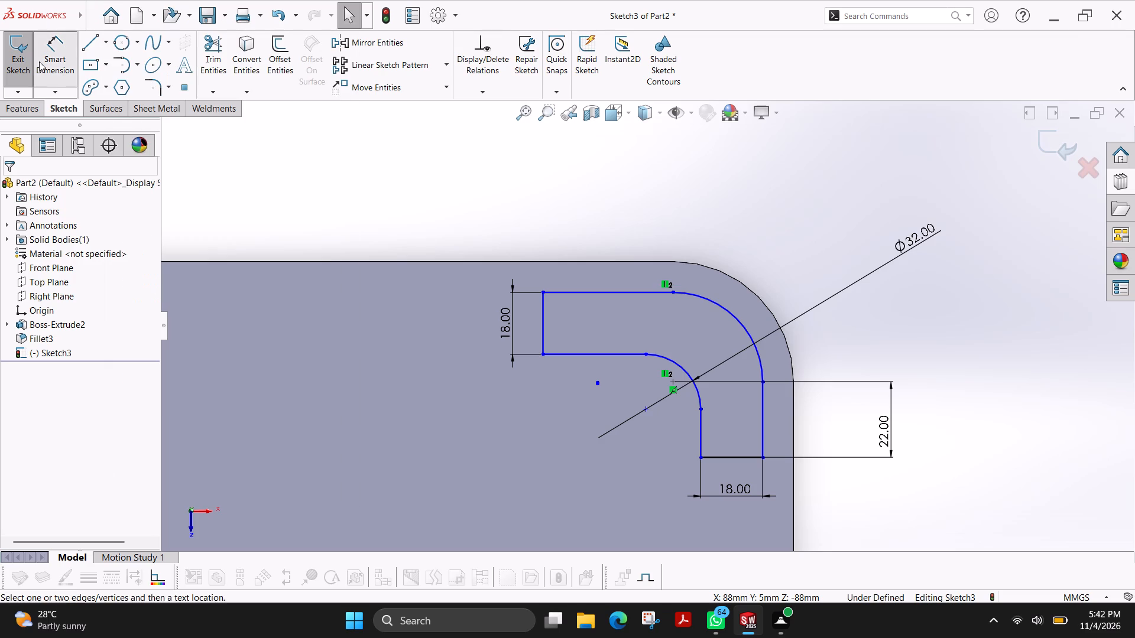
{"action": "left_click", "coordinate": [540, 324]}
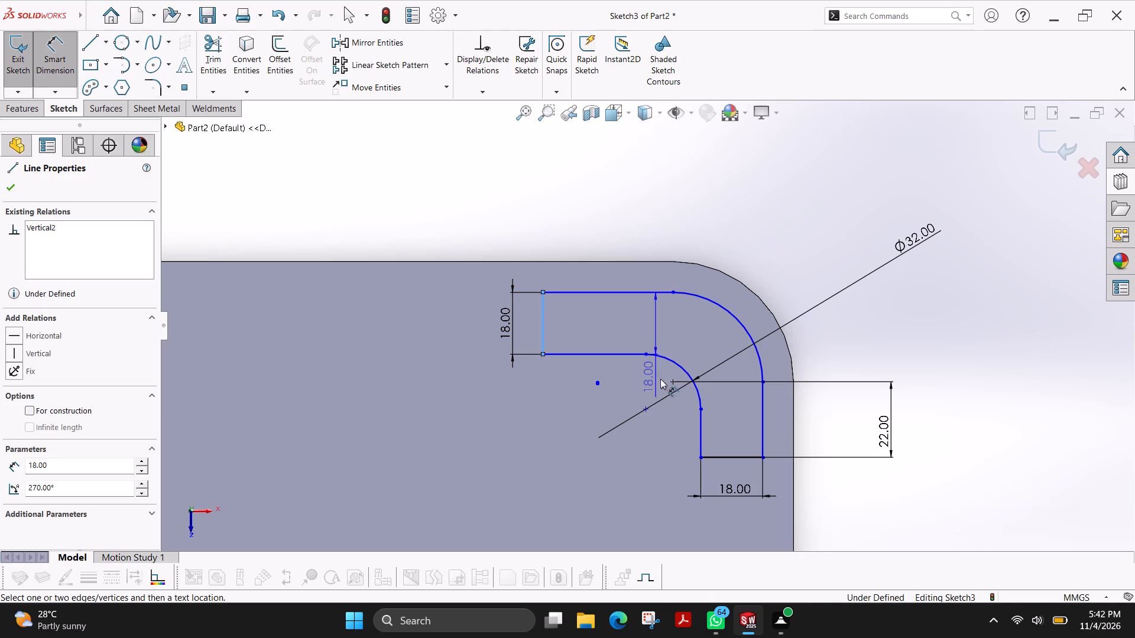
{"action": "left_click", "coordinate": [672, 383]}
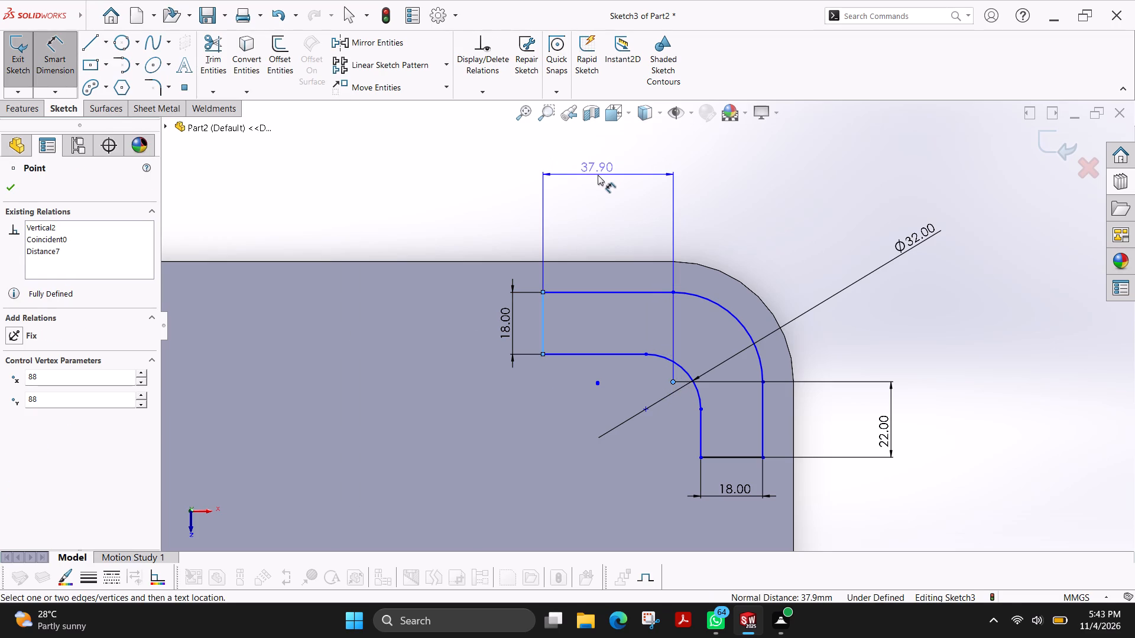
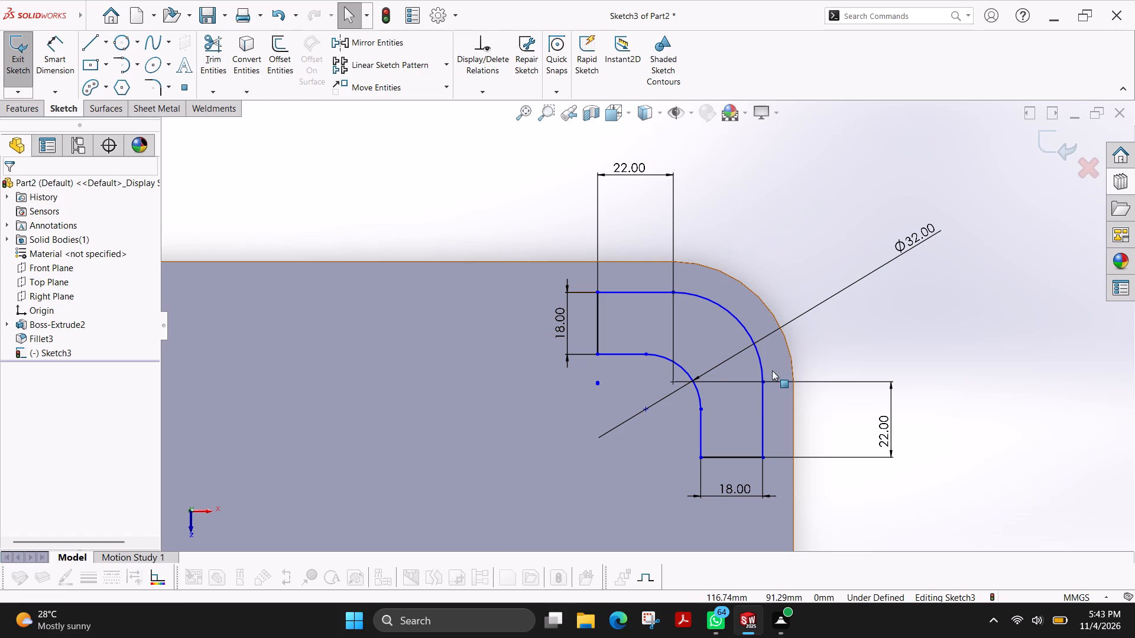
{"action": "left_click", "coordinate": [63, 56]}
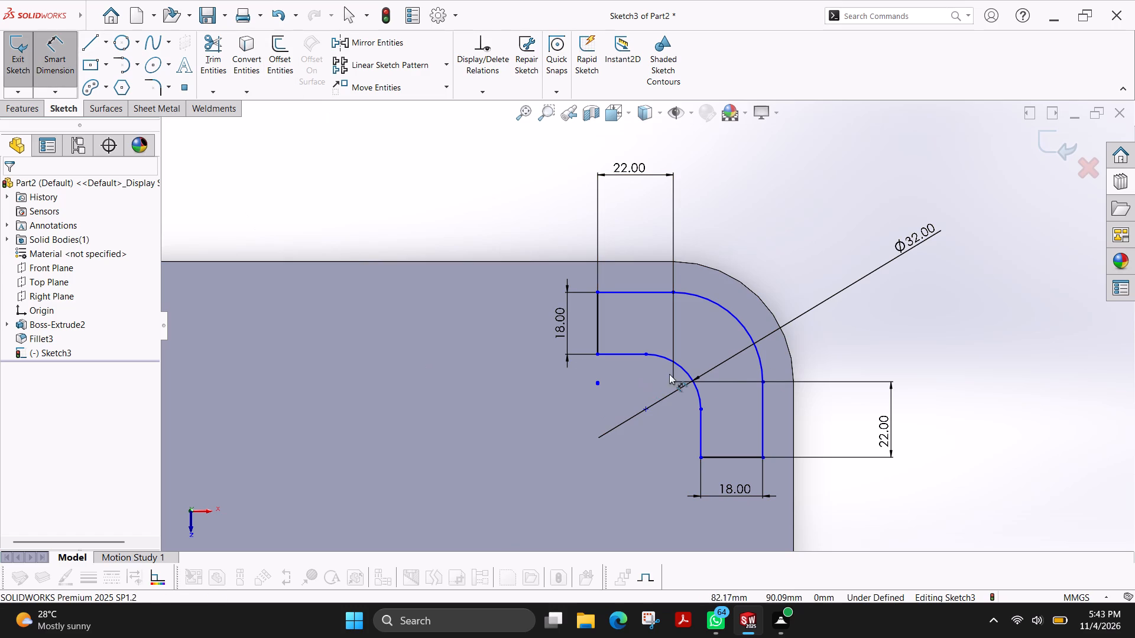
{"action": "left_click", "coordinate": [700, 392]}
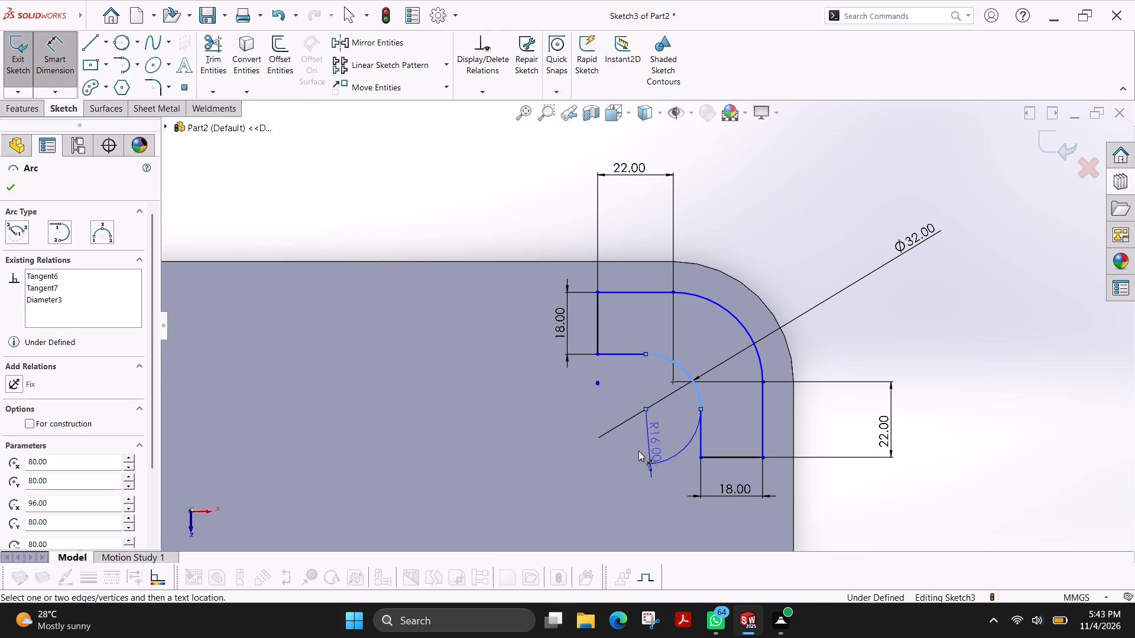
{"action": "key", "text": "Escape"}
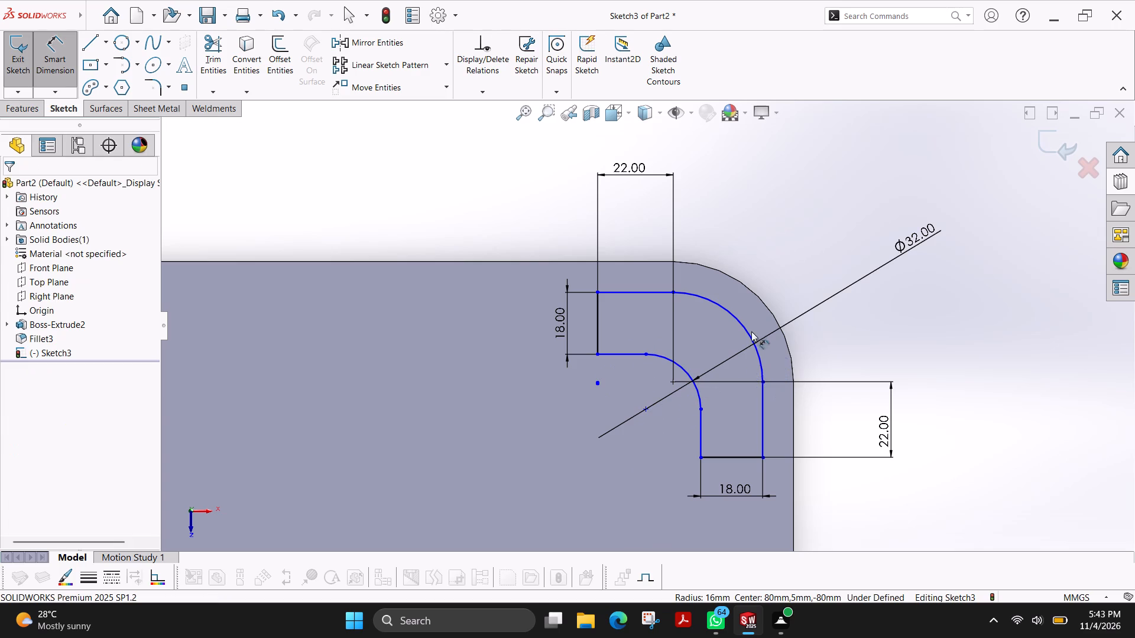
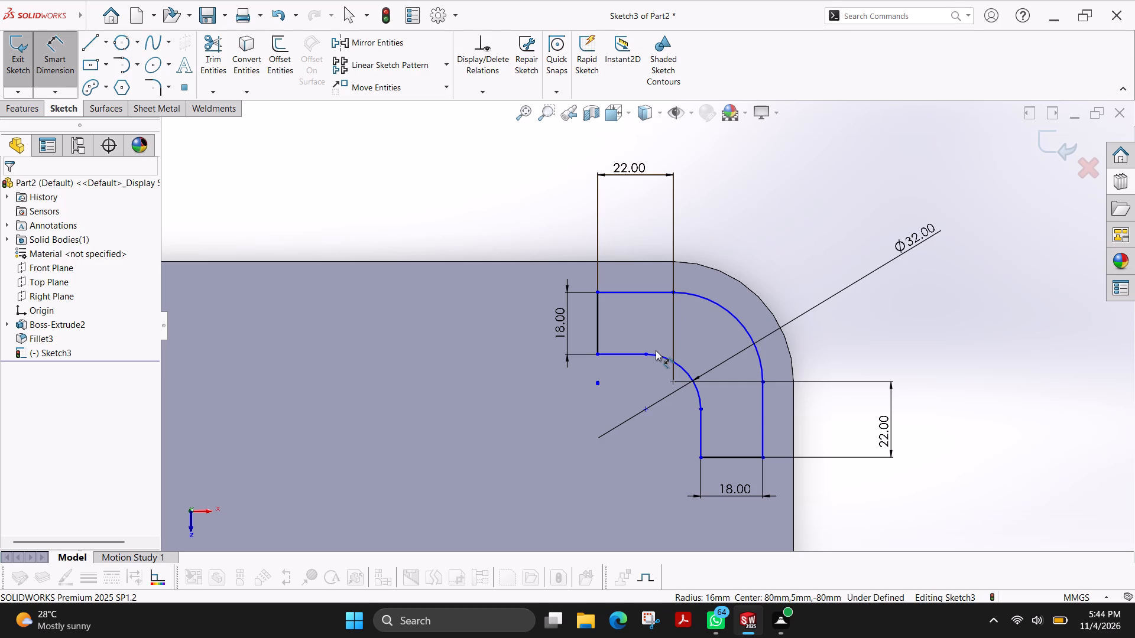
Sketch two three-point circles, radii about 1.6 and 2.1 mm, tangent inside the upper and lower corners of the horizontal leg's end.
{"action": "scroll", "coordinate": [686, 340], "scroll_direction": "down", "scroll_amount": 5}
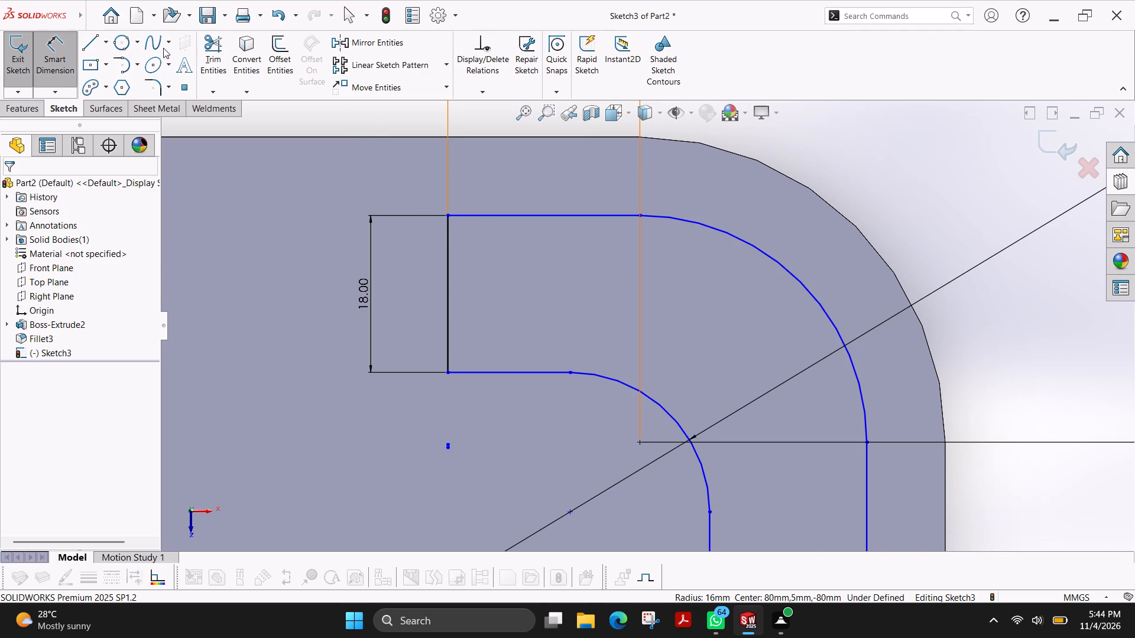
{"action": "left_click", "coordinate": [121, 50]}
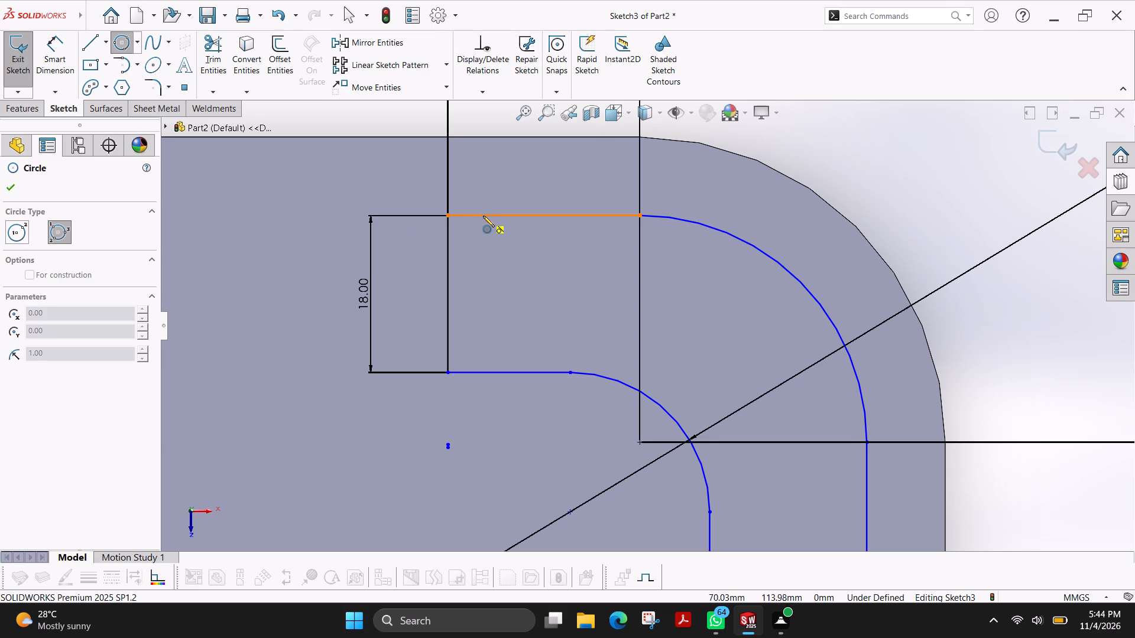
{"action": "left_click", "coordinate": [483, 216]}
{"action": "left_click", "coordinate": [446, 253]}
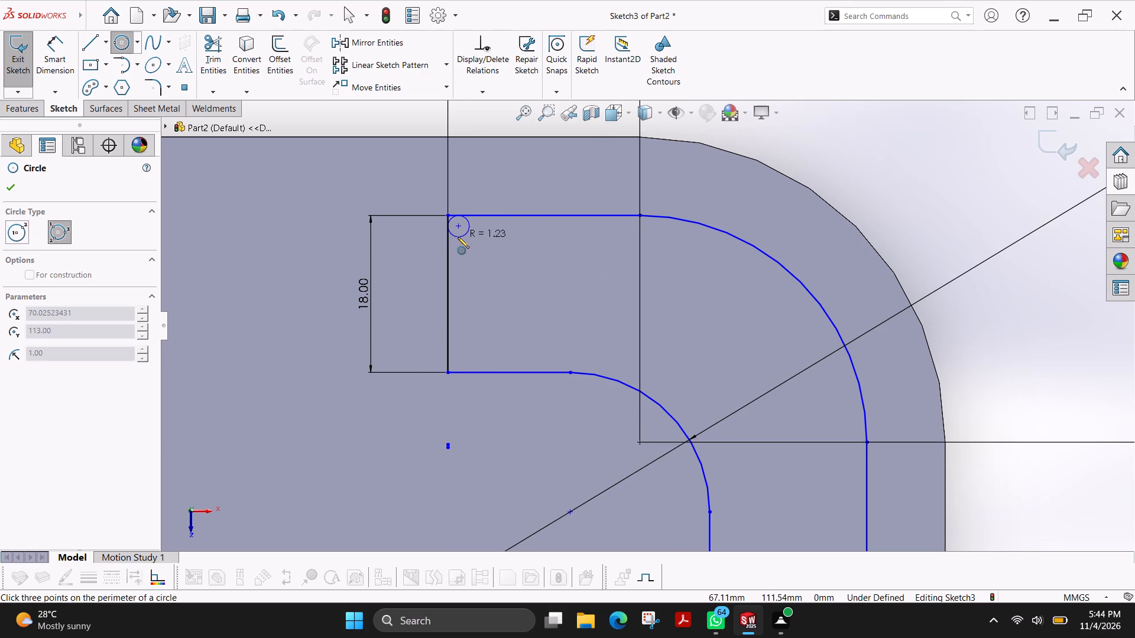
{"action": "left_click", "coordinate": [470, 241]}
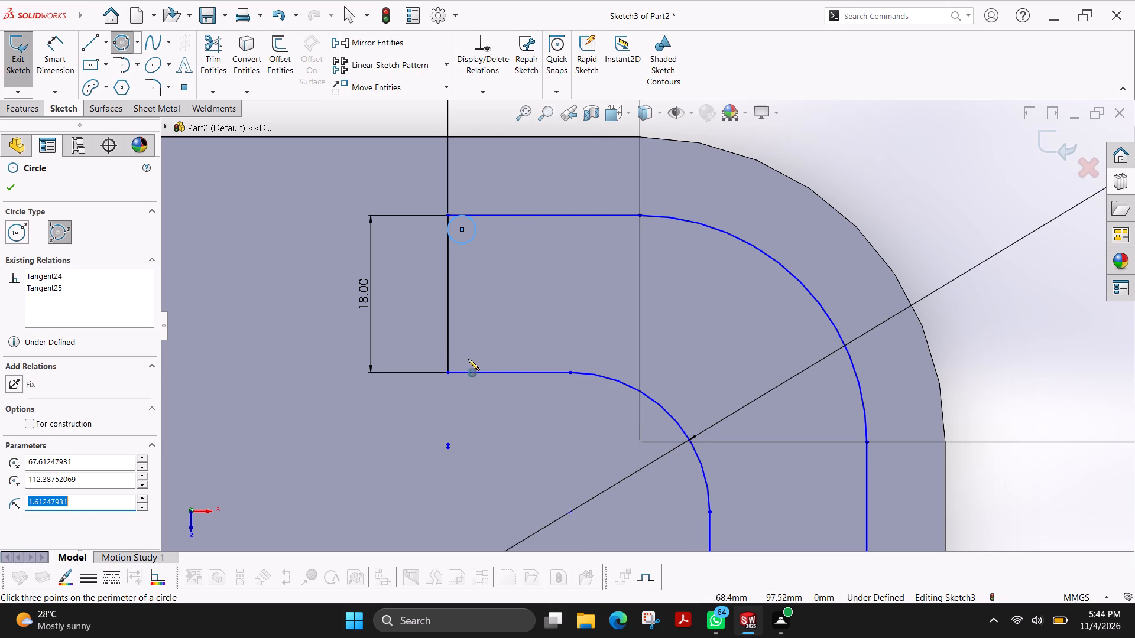
{"action": "left_click", "coordinate": [447, 342]}
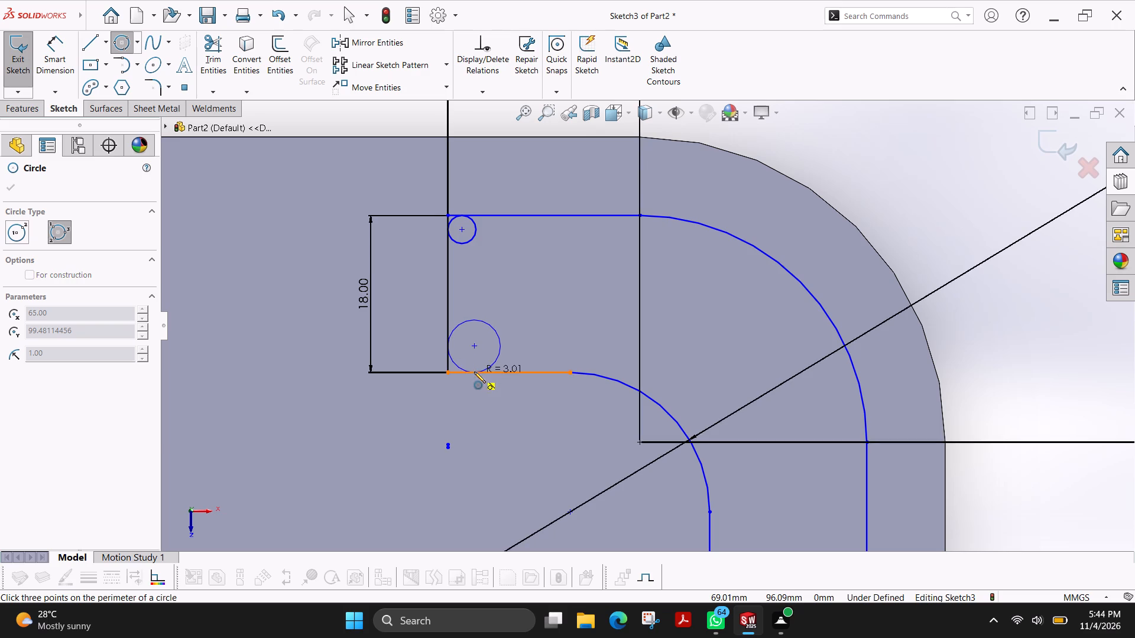
{"action": "left_click", "coordinate": [474, 372]}
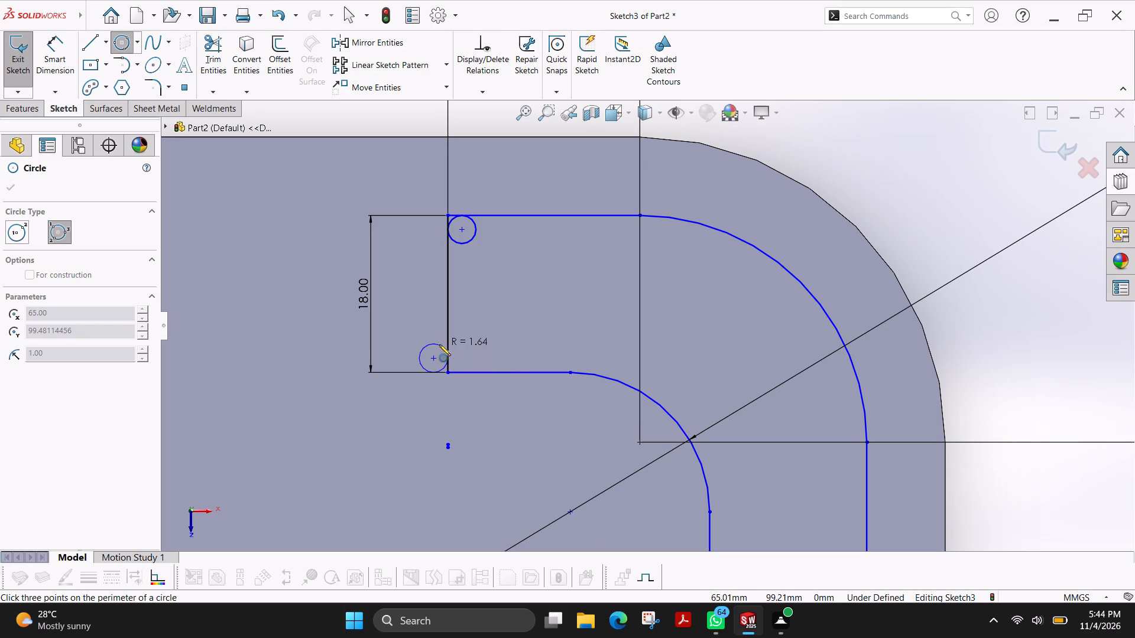
{"action": "left_click", "coordinate": [468, 336]}
Sketch two three-point circles, both about 1.8 mm in radius, tangent inside the two corners of the vertical leg's end.
{"action": "scroll", "coordinate": [600, 418], "scroll_direction": "up", "scroll_amount": 4}
{"action": "scroll", "coordinate": [674, 437], "scroll_direction": "down", "scroll_amount": 4}
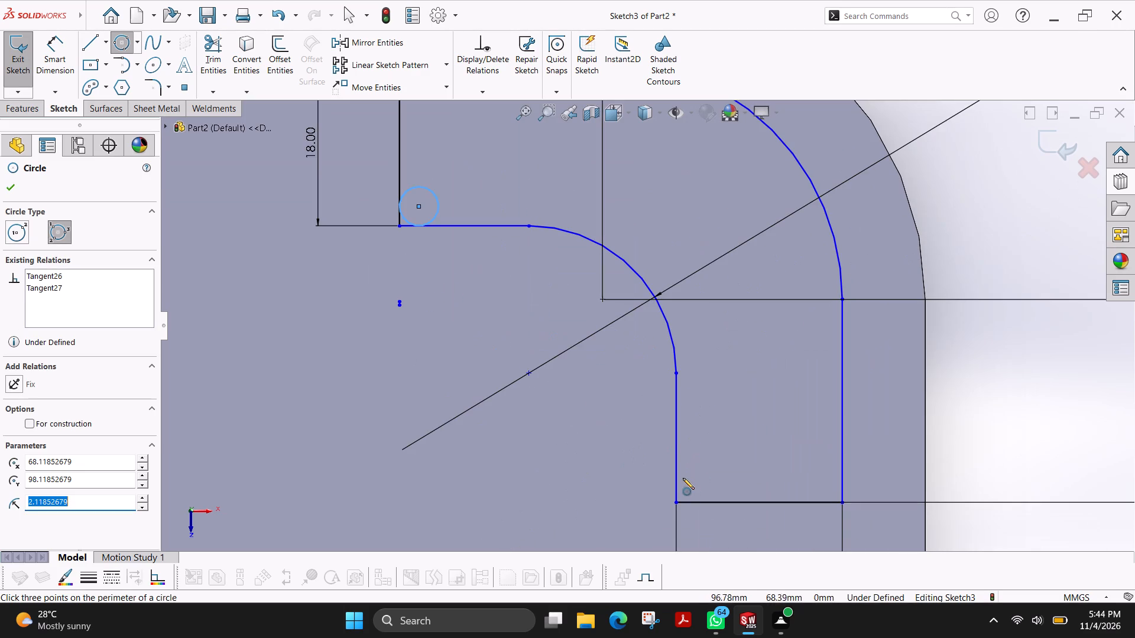
{"action": "left_click", "coordinate": [679, 477]}
{"action": "left_click", "coordinate": [704, 501]}
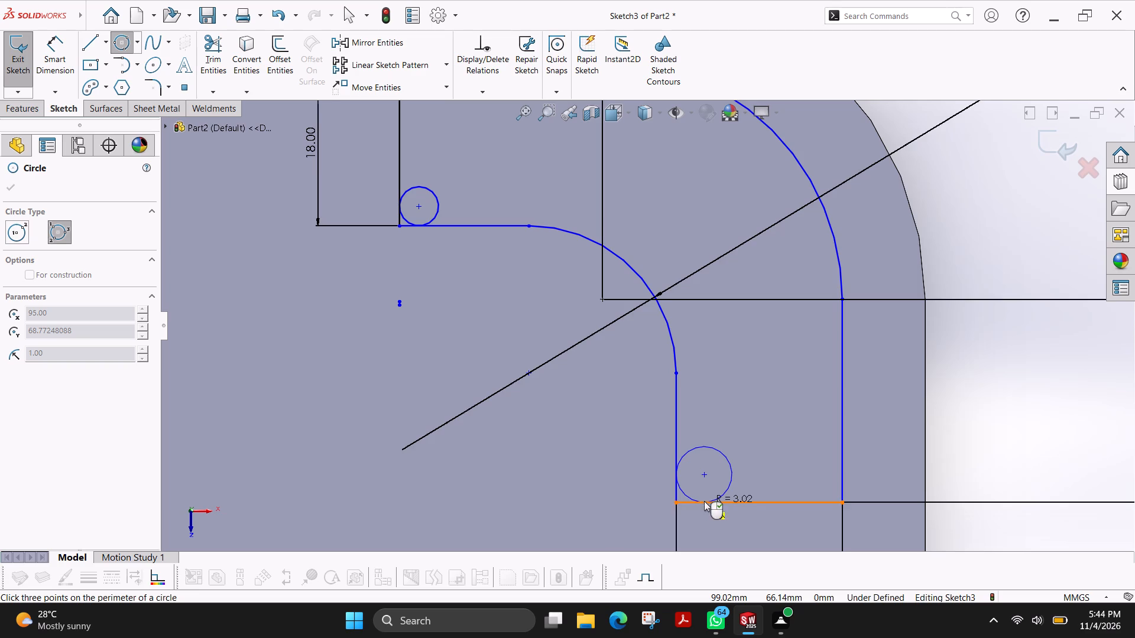
{"action": "left_click", "coordinate": [696, 469]}
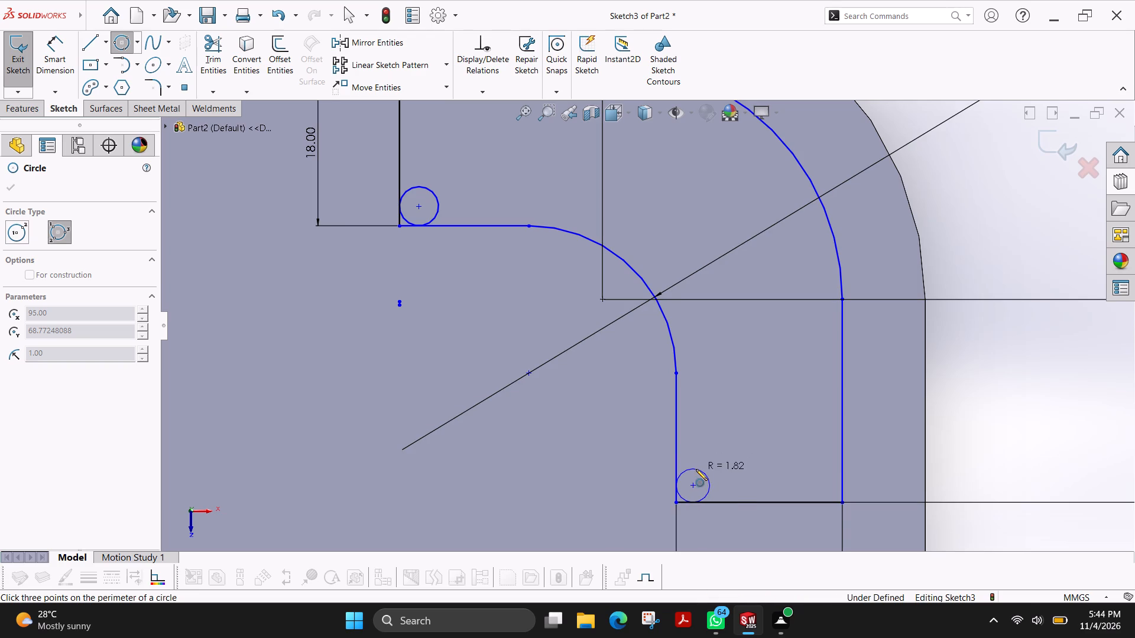
{"action": "left_click", "coordinate": [841, 464]}
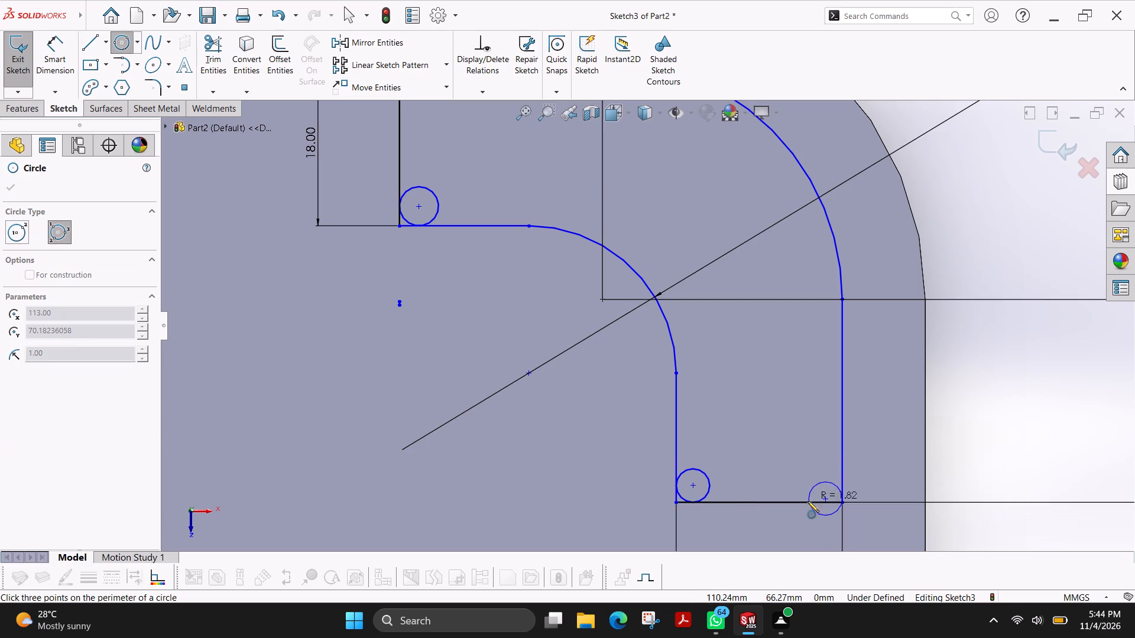
{"action": "left_click", "coordinate": [806, 503]}
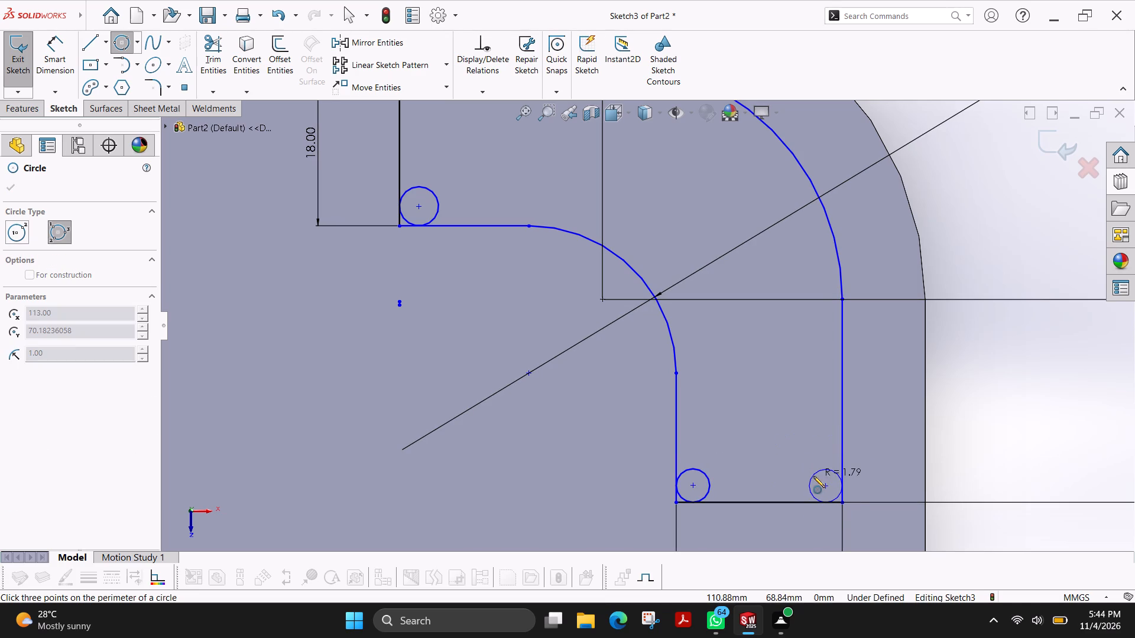
{"action": "left_click", "coordinate": [813, 476]}
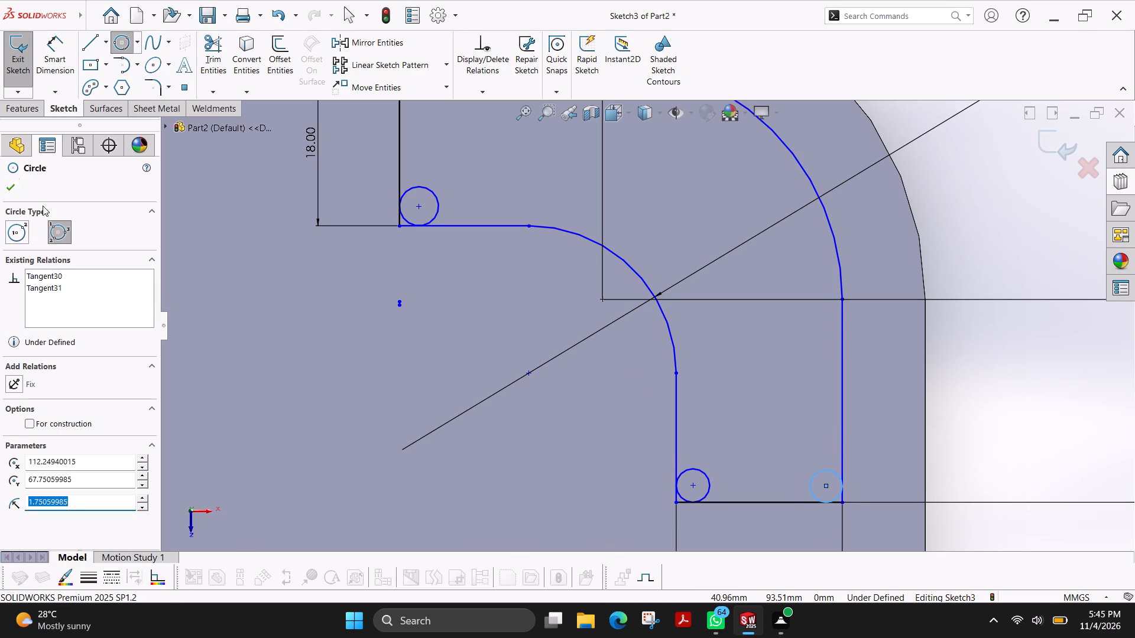
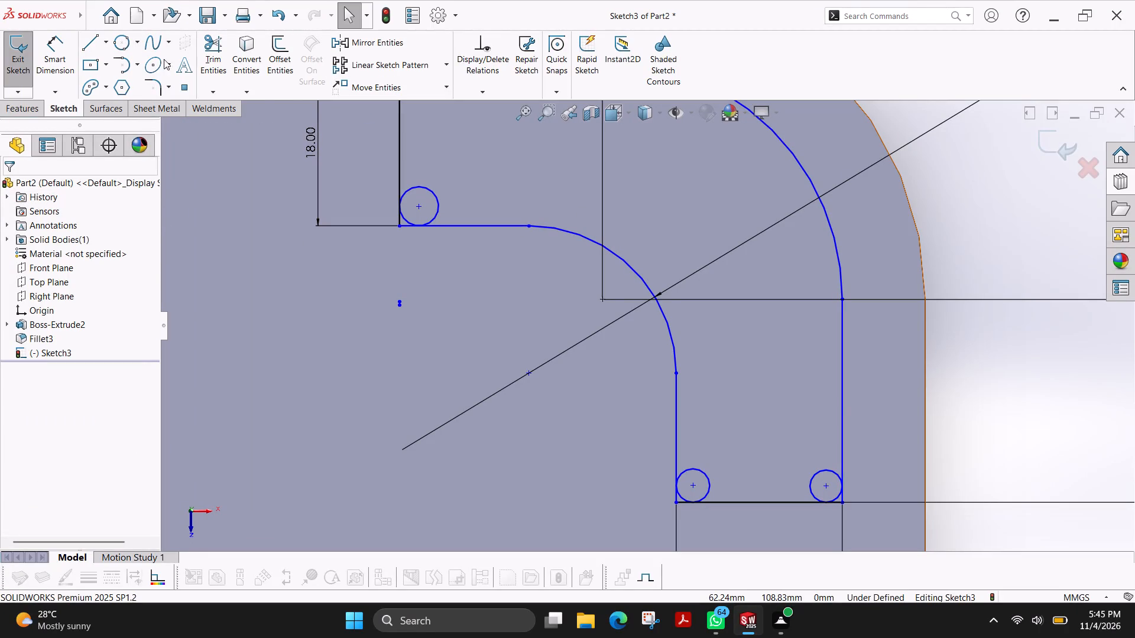
Trim away the tiny stray vertical line below the end of the slot's horizontal leg.
{"action": "left_click", "coordinate": [76, 57]}
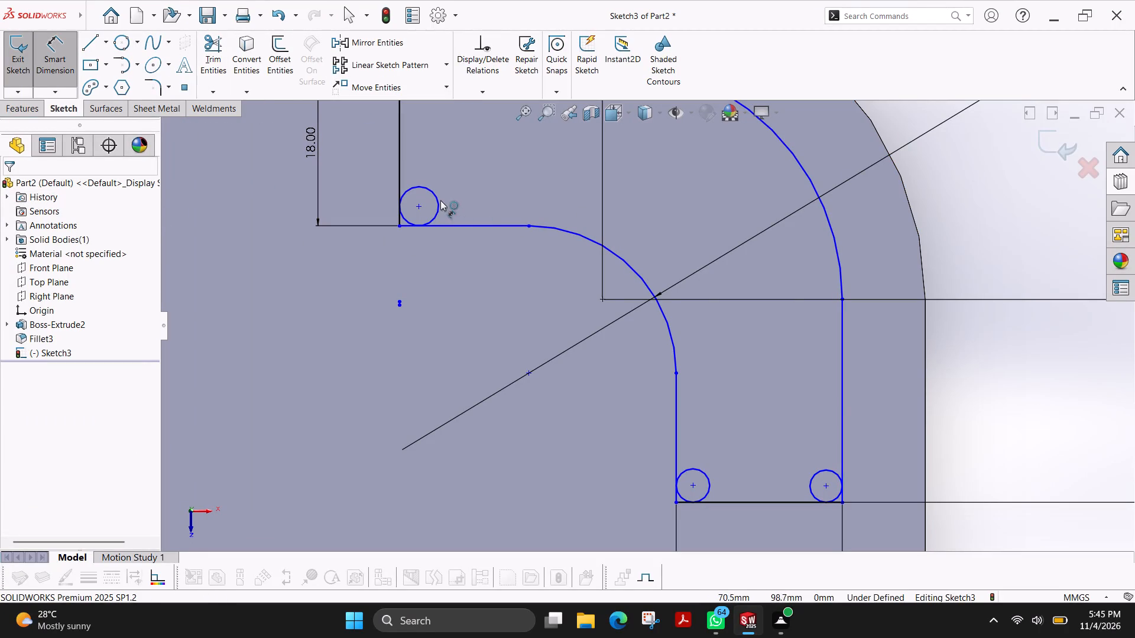
{"action": "scroll", "coordinate": [417, 282], "scroll_direction": "down", "scroll_amount": 5}
{"action": "left_click", "coordinate": [210, 44]}
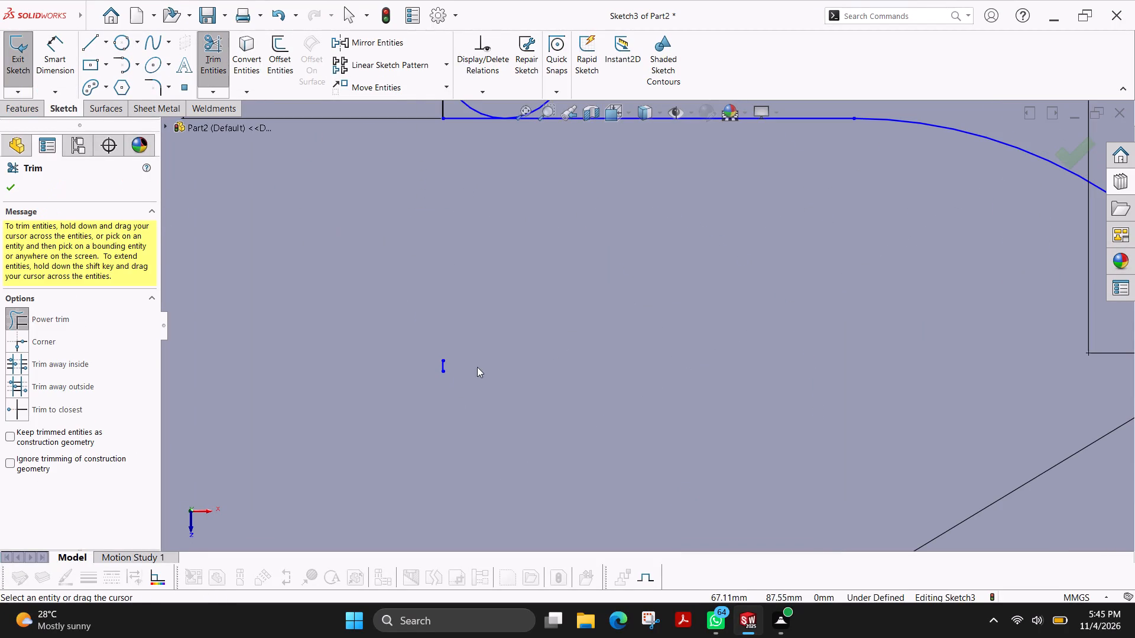
{"action": "left_click_drag", "start_coordinate": [475, 366], "coordinate": [414, 363]}
Dimension the diameter of the lower corner circle at the end of the slot's horizontal leg.
{"action": "scroll", "coordinate": [519, 357], "scroll_direction": "up", "scroll_amount": 4}
{"action": "scroll", "coordinate": [698, 320], "scroll_direction": "up", "scroll_amount": 4}
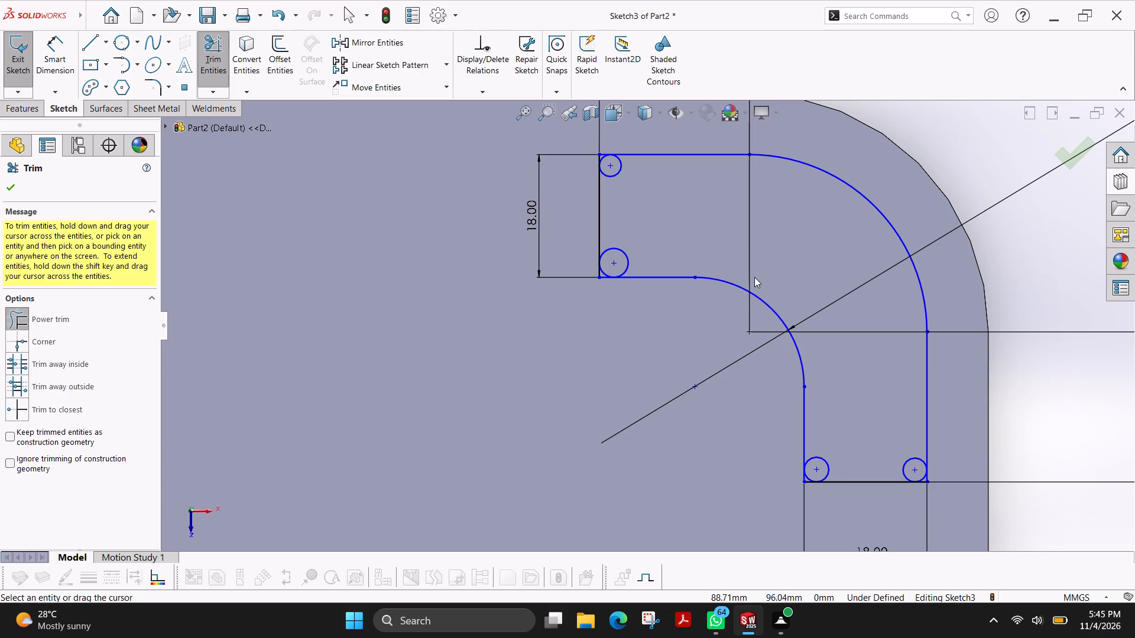
{"action": "scroll", "coordinate": [802, 377], "scroll_direction": "down", "scroll_amount": 3}
{"action": "scroll", "coordinate": [766, 362], "scroll_direction": "up", "scroll_amount": 2}
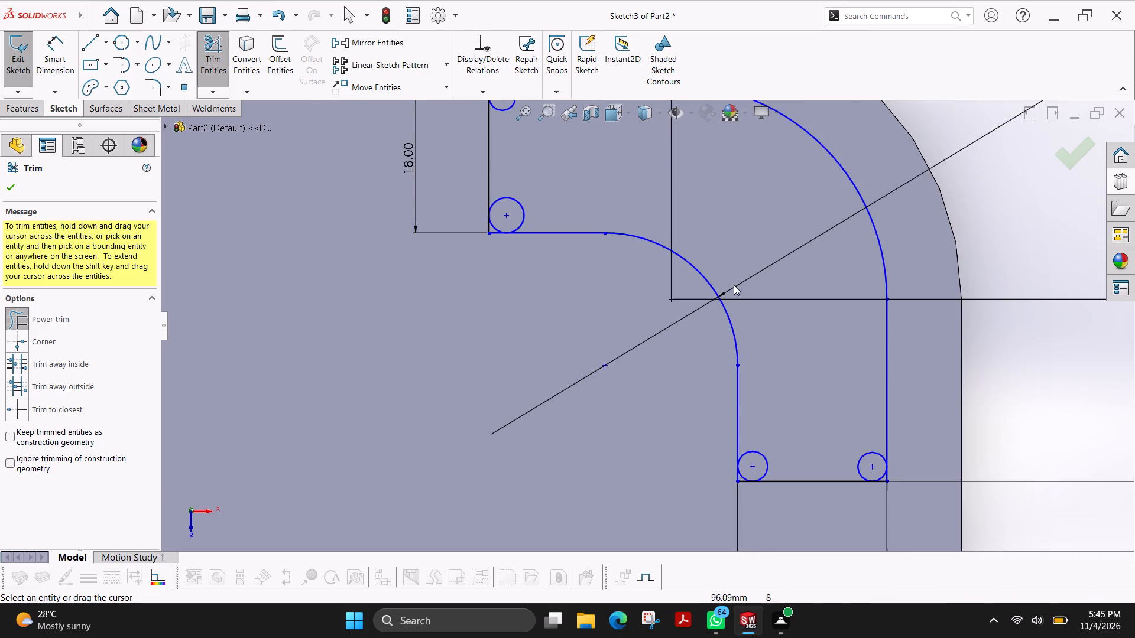
{"action": "scroll", "coordinate": [748, 148], "scroll_direction": "up", "scroll_amount": 2}
{"action": "scroll", "coordinate": [707, 166], "scroll_direction": "down", "scroll_amount": 2}
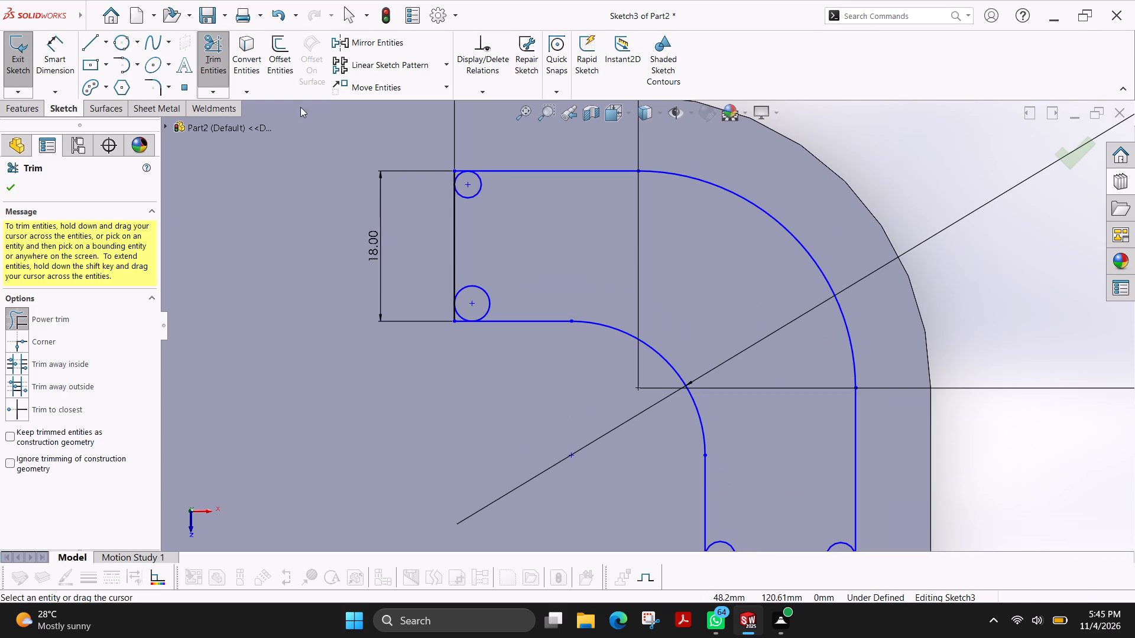
{"action": "left_click", "coordinate": [55, 53]}
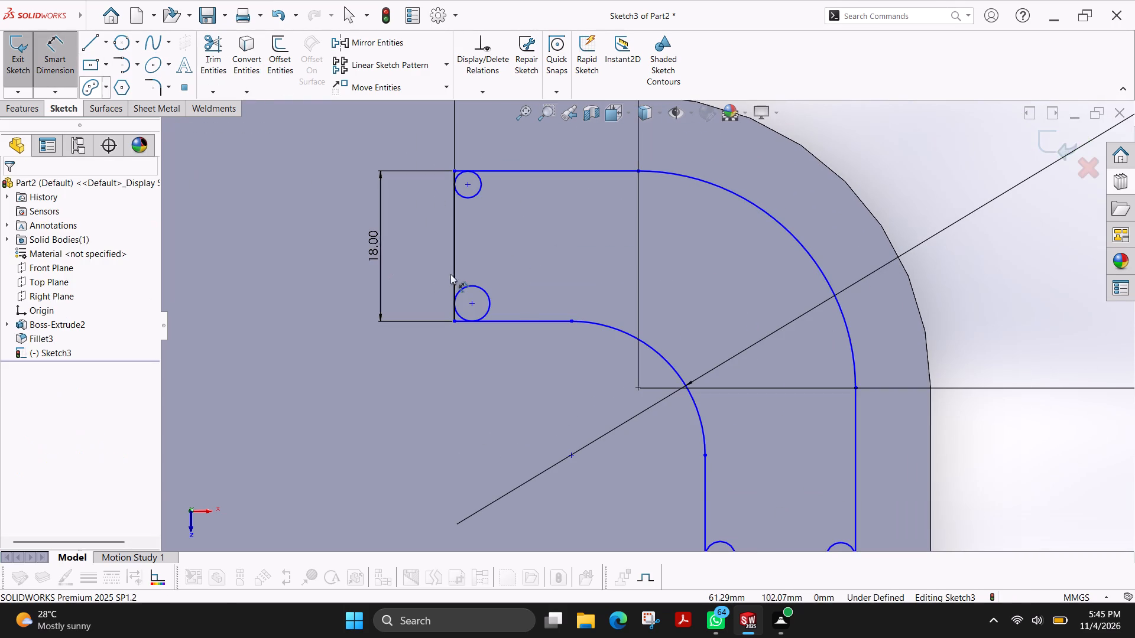
{"action": "left_click", "coordinate": [489, 298]}
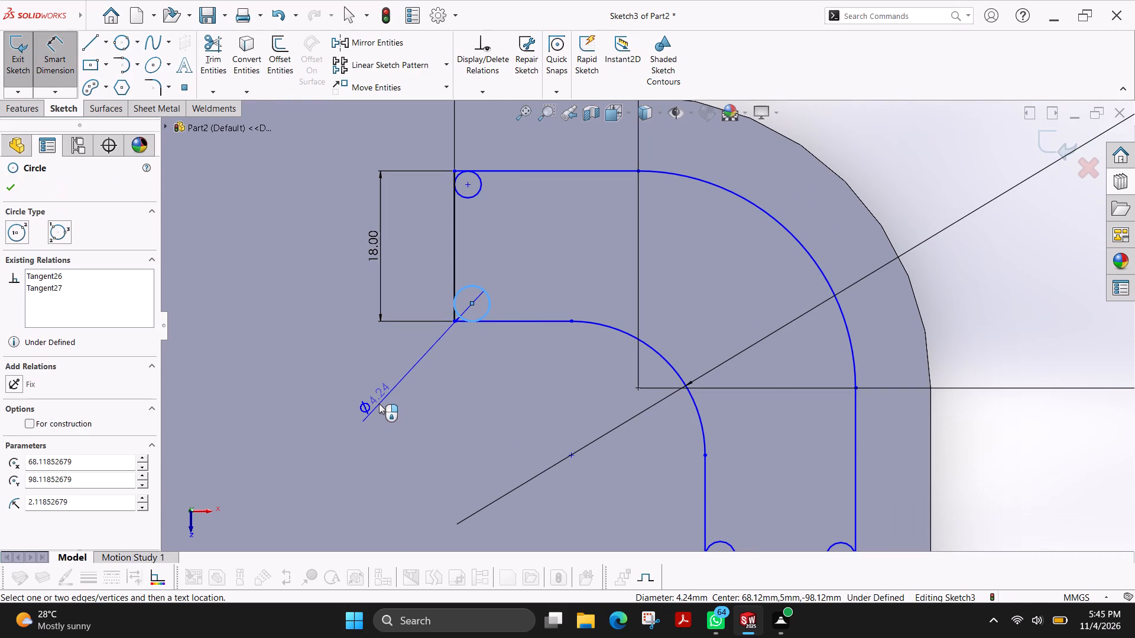
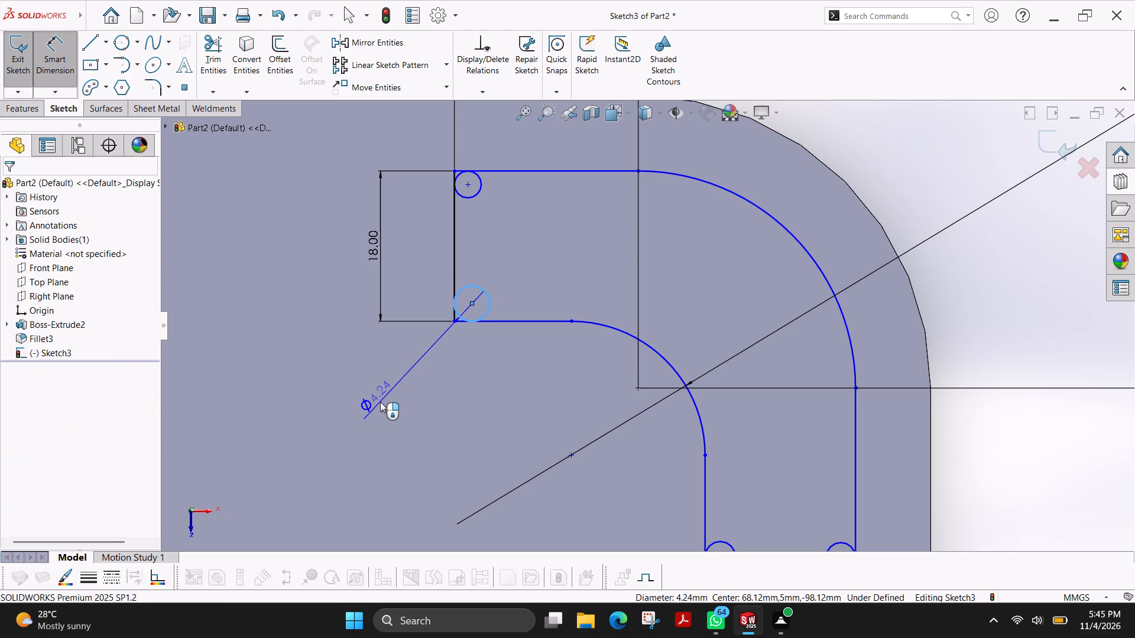
Set the diameters of the two corner circles at the end of the slot's horizontal leg to 10 mm.
{"action": "type", "text": "10"}
{"action": "key", "text": "Return"}
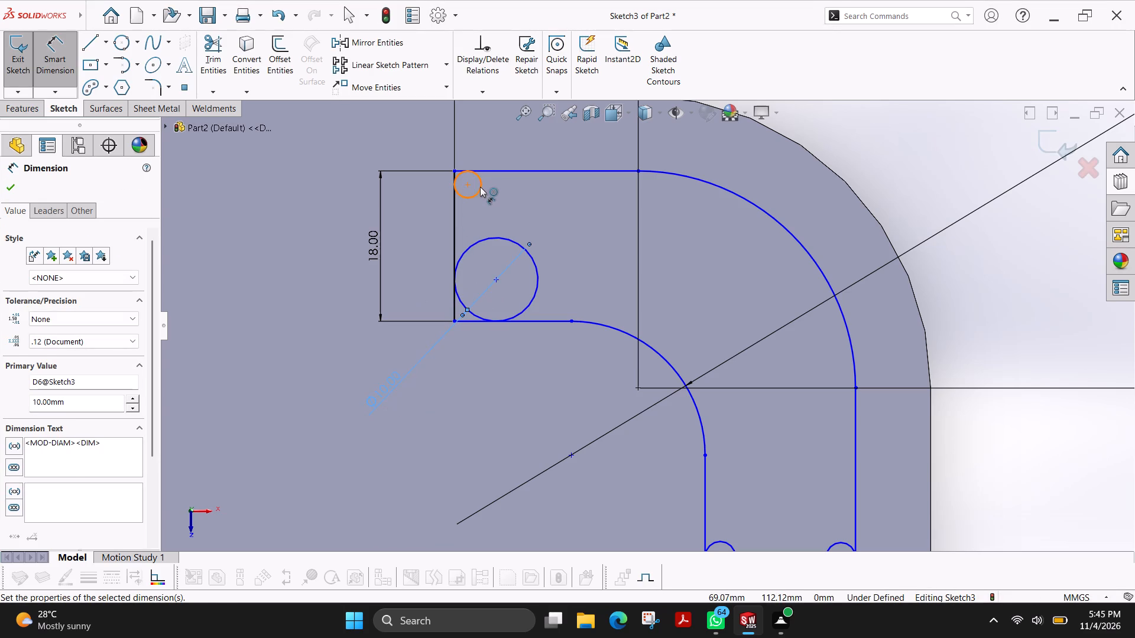
{"action": "left_click", "coordinate": [480, 187]}
{"action": "left_click", "coordinate": [373, 136]}
{"action": "type", "text": "10"}
{"action": "key", "text": "Return"}
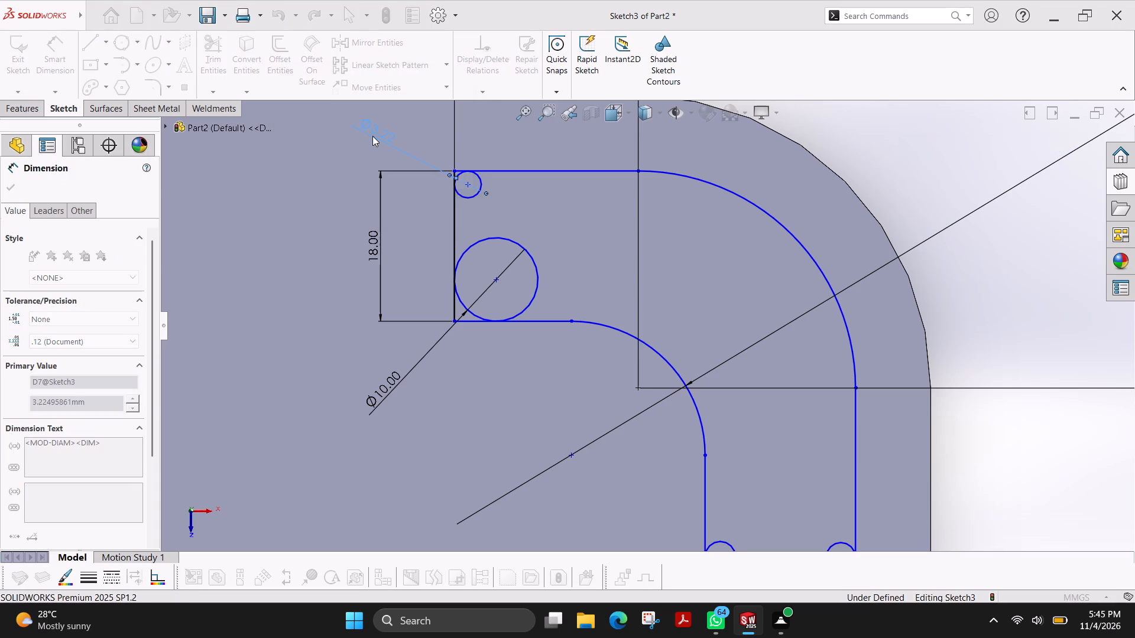
Dimension both corner circles at the end of the slot's vertical leg to a diameter of 10 mm.
{"action": "scroll", "coordinate": [586, 275], "scroll_direction": "up", "scroll_amount": 2}
{"action": "scroll", "coordinate": [650, 308], "scroll_direction": "up", "scroll_amount": 5}
{"action": "scroll", "coordinate": [695, 374], "scroll_direction": "down", "scroll_amount": 8}
{"action": "left_click", "coordinate": [667, 343]}
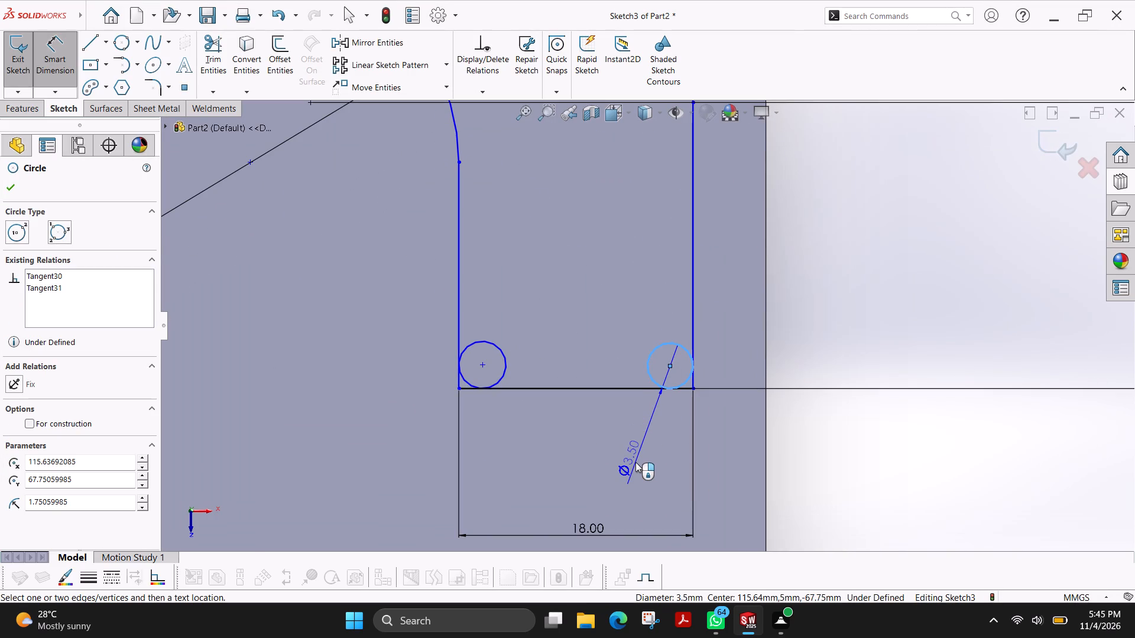
{"action": "left_click", "coordinate": [635, 462]}
{"action": "type", "text": "10"}
{"action": "key", "text": "Return"}
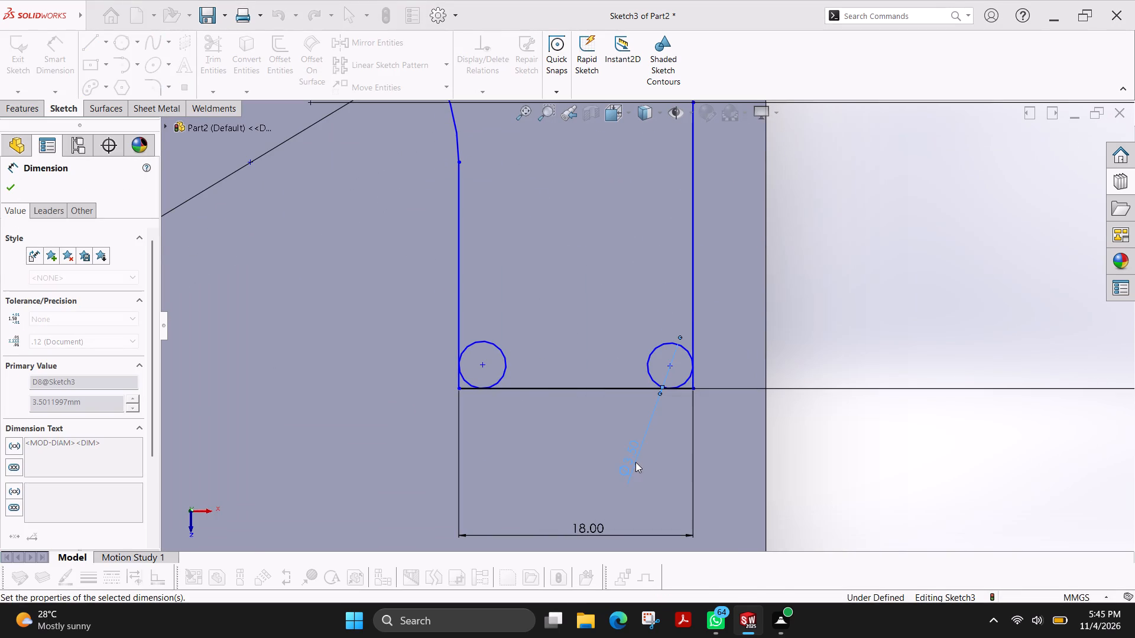
{"action": "left_click", "coordinate": [505, 356]}
{"action": "left_click", "coordinate": [381, 434]}
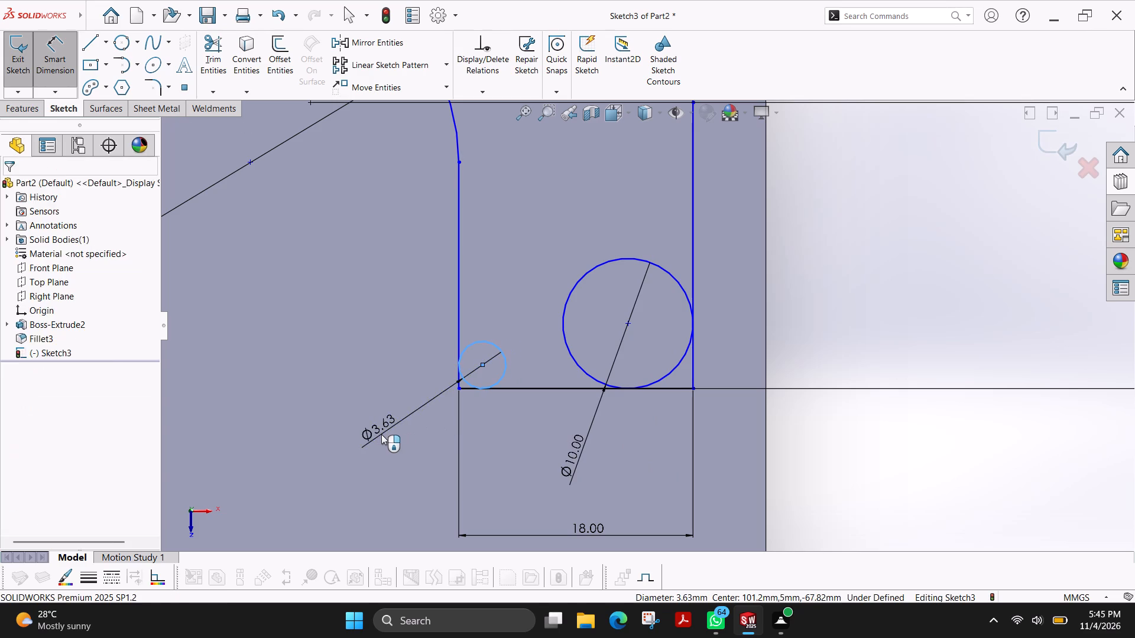
{"action": "type", "text": "10"}
{"action": "key", "text": "Return"}
Trim the square corners and inner circle arcs at the horizontal leg's end, leaving two rounded corners.
{"action": "scroll", "coordinate": [426, 229], "scroll_direction": "up", "scroll_amount": 4}
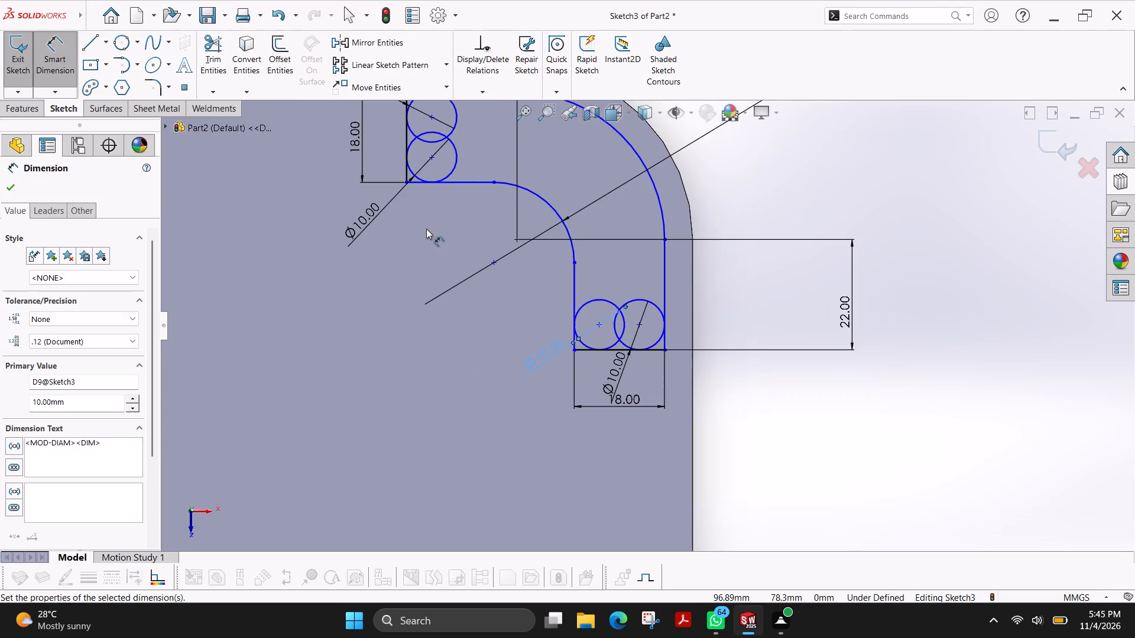
{"action": "scroll", "coordinate": [511, 199], "scroll_direction": "up", "scroll_amount": 3}
{"action": "scroll", "coordinate": [514, 168], "scroll_direction": "down", "scroll_amount": 4}
{"action": "scroll", "coordinate": [621, 351], "scroll_direction": "down", "scroll_amount": 3}
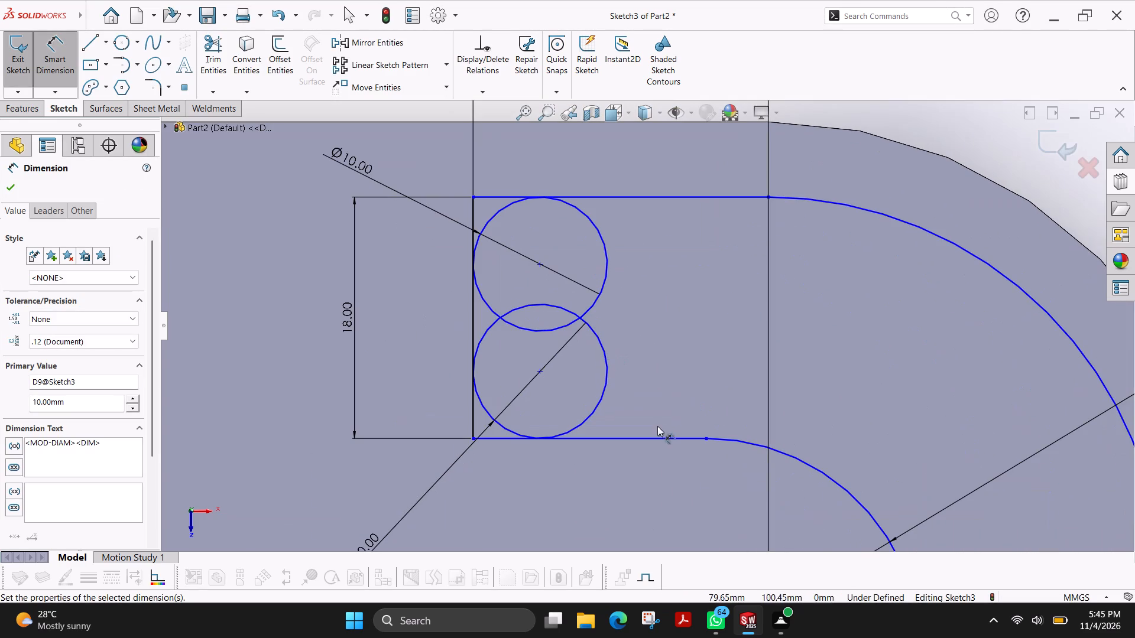
{"action": "left_click", "coordinate": [219, 67]}
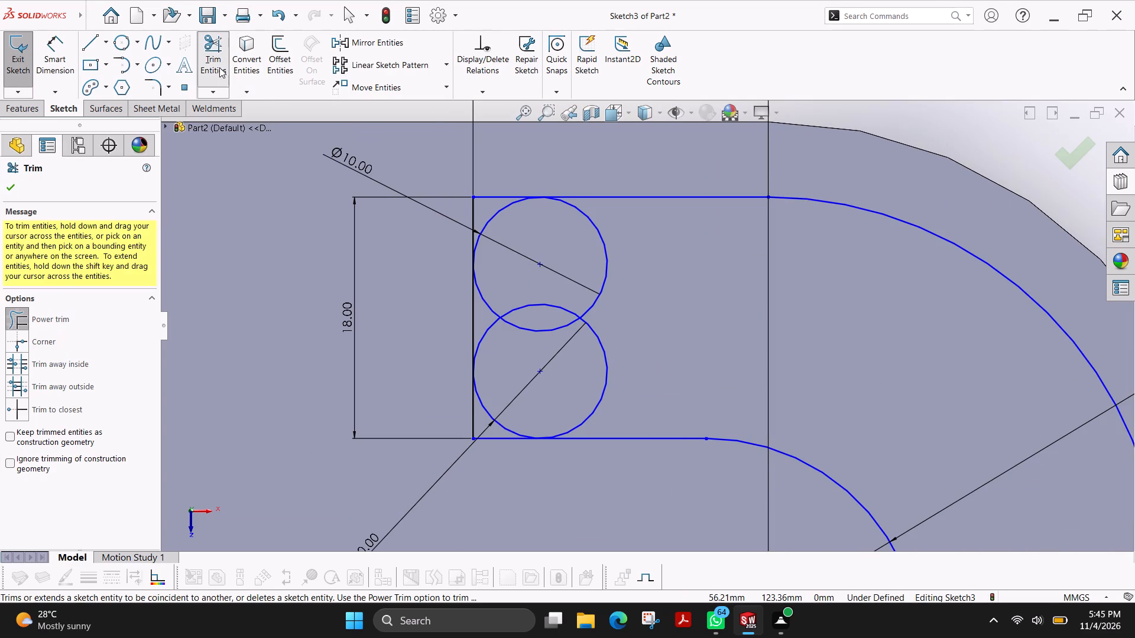
{"action": "left_click_drag", "start_coordinate": [521, 172], "coordinate": [492, 198]}
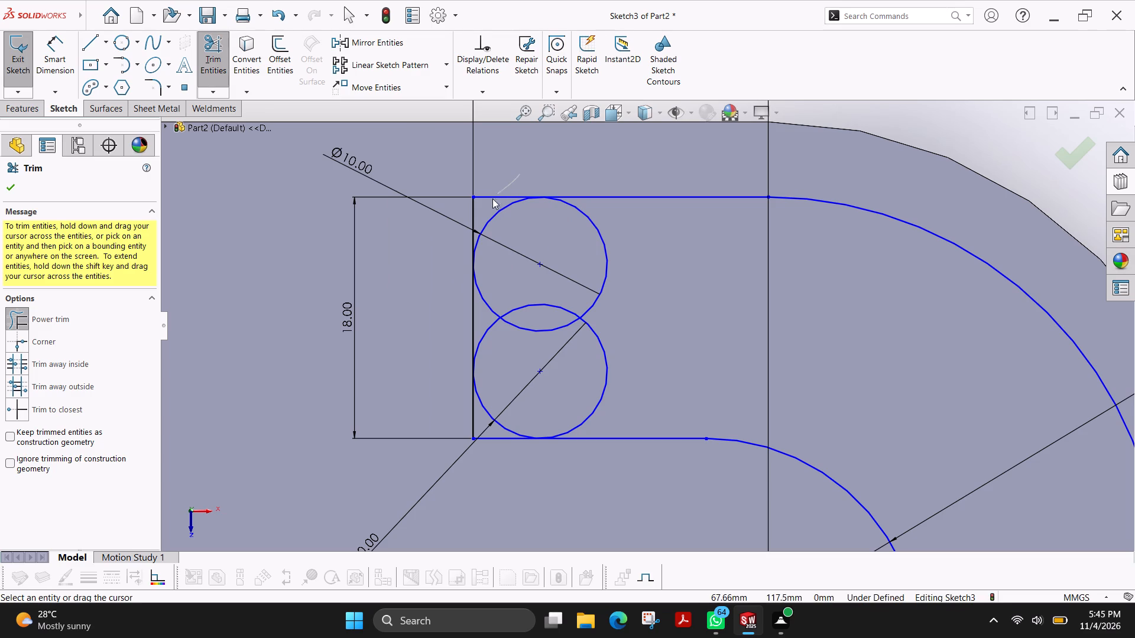
{"action": "left_click_drag", "start_coordinate": [492, 198], "coordinate": [459, 224]}
{"action": "left_click_drag", "start_coordinate": [452, 415], "coordinate": [478, 420]}
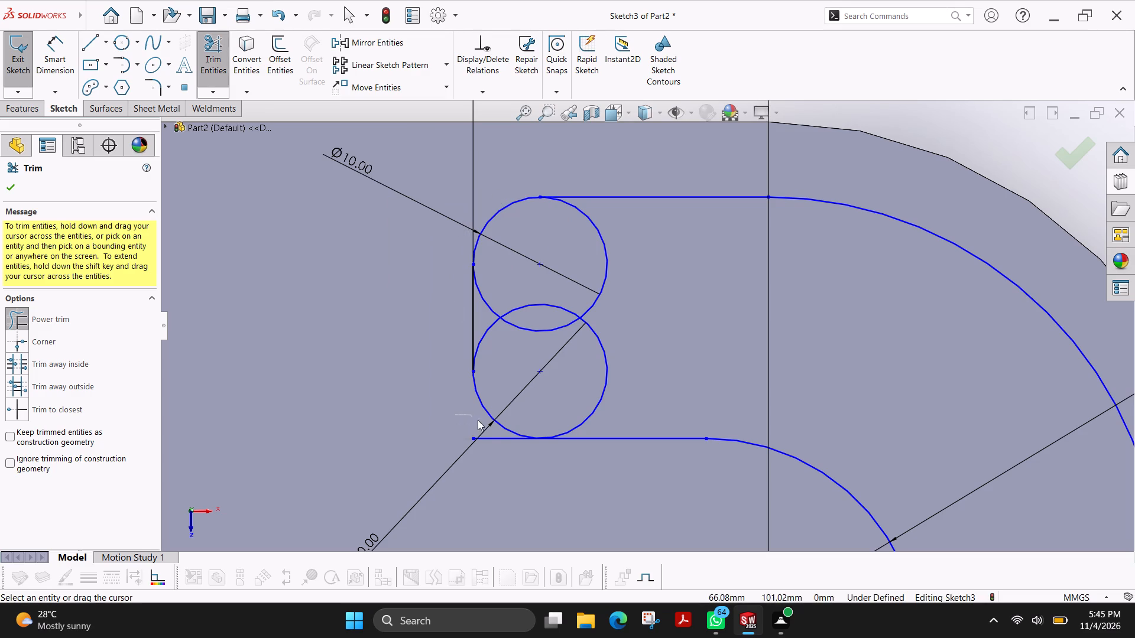
{"action": "left_click_drag", "start_coordinate": [478, 420], "coordinate": [500, 457]}
{"action": "left_click_drag", "start_coordinate": [619, 369], "coordinate": [615, 257]}
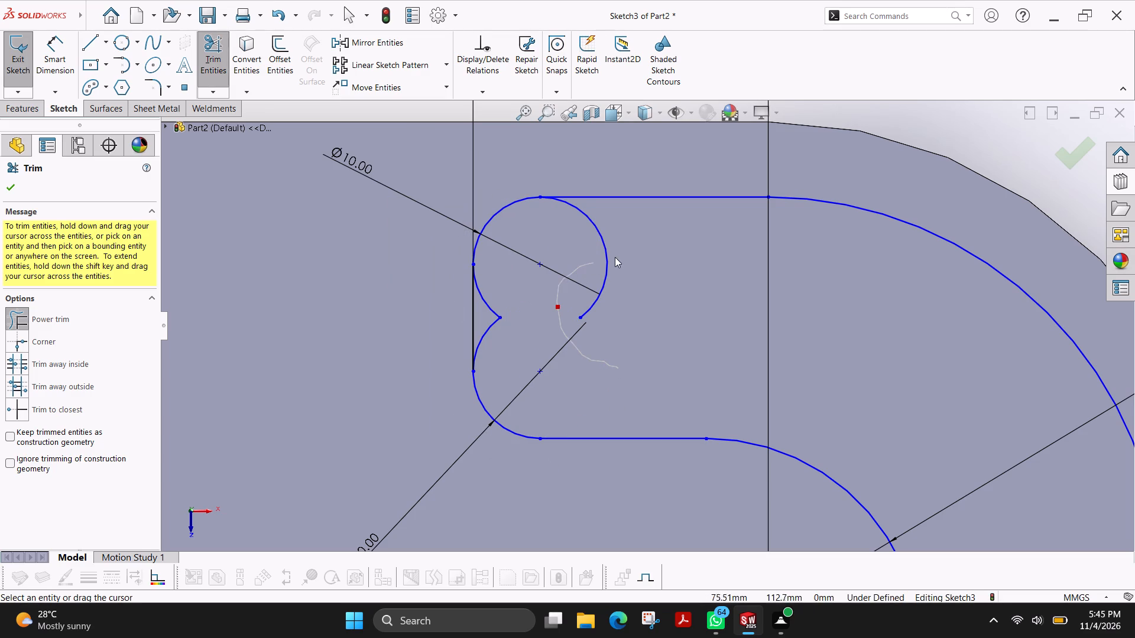
{"action": "left_click_drag", "start_coordinate": [615, 257], "coordinate": [641, 258]}
{"action": "left_click_drag", "start_coordinate": [500, 287], "coordinate": [498, 349]}
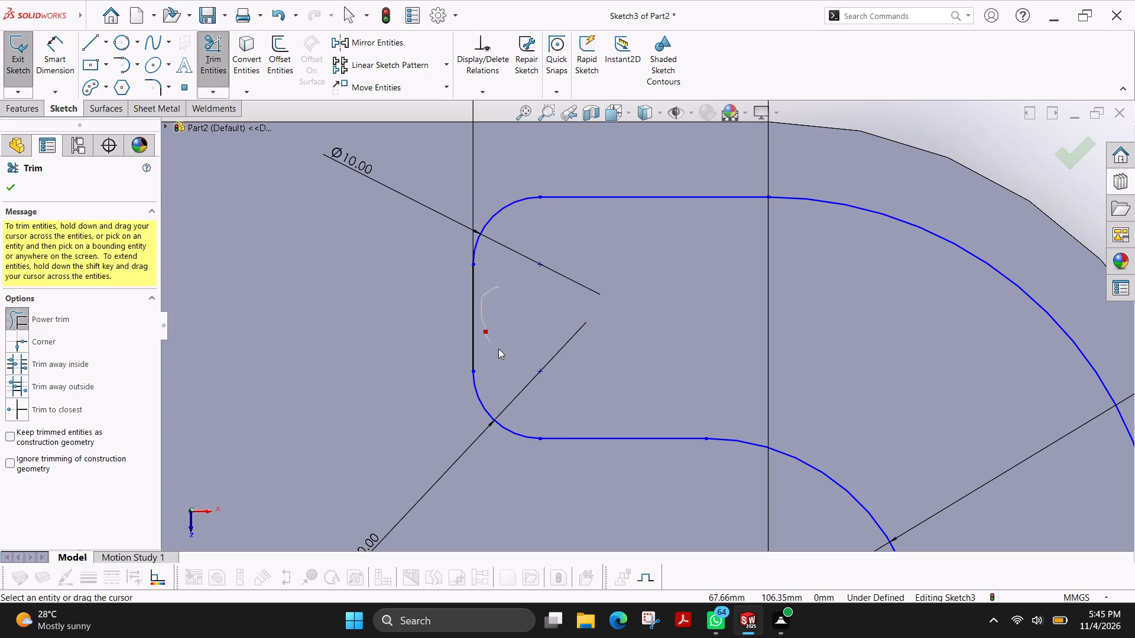
{"action": "left_click_drag", "start_coordinate": [498, 349], "coordinate": [504, 357]}
Trim the square corners and inner circle arcs at the vertical leg's end, leaving two rounded corners.
{"action": "scroll", "coordinate": [677, 343], "scroll_direction": "up", "scroll_amount": 5}
{"action": "scroll", "coordinate": [792, 447], "scroll_direction": "up", "scroll_amount": 4}
{"action": "scroll", "coordinate": [766, 442], "scroll_direction": "down", "scroll_amount": 5}
{"action": "scroll", "coordinate": [675, 373], "scroll_direction": "down", "scroll_amount": 3}
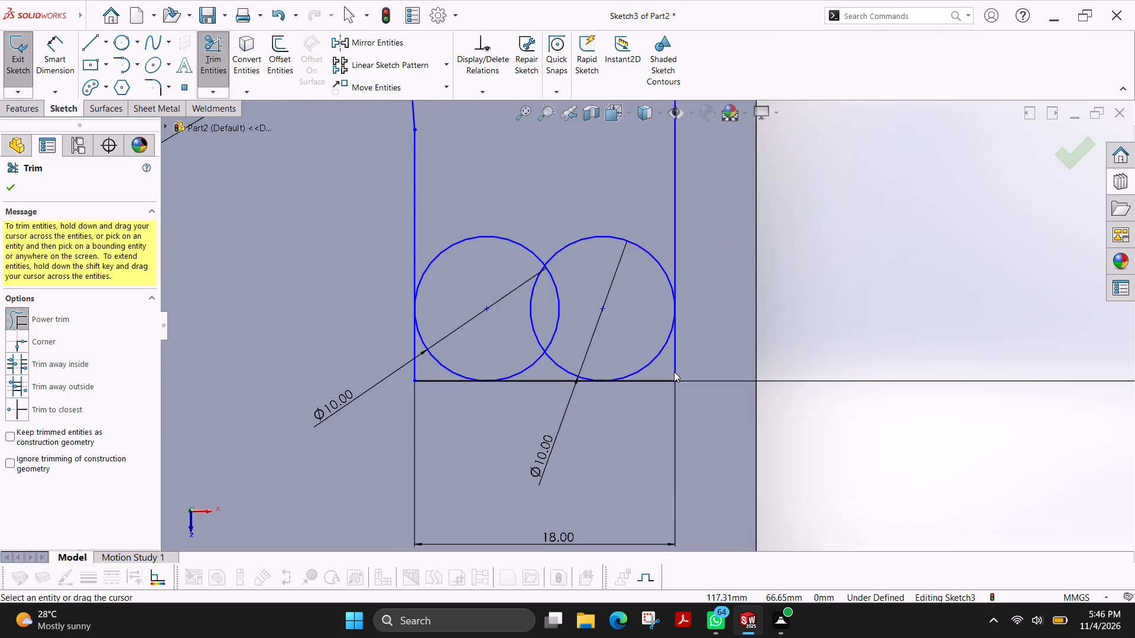
{"action": "scroll", "coordinate": [682, 354], "scroll_direction": "down", "scroll_amount": 3}
{"action": "left_click_drag", "start_coordinate": [680, 353], "coordinate": [588, 419]}
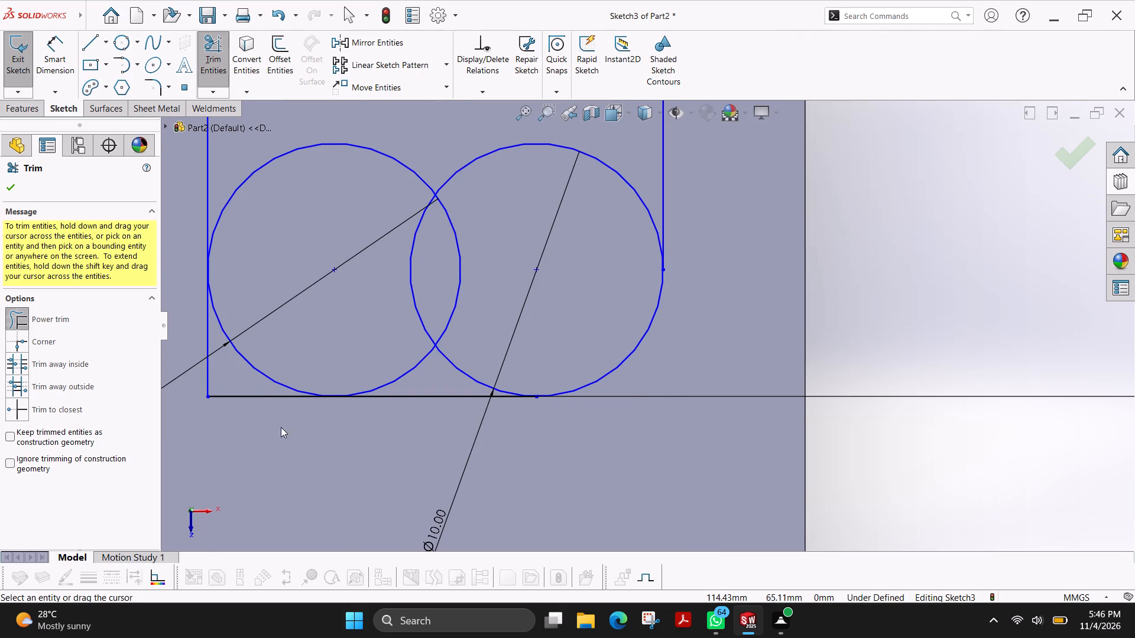
{"action": "left_click_drag", "start_coordinate": [193, 351], "coordinate": [245, 425]}
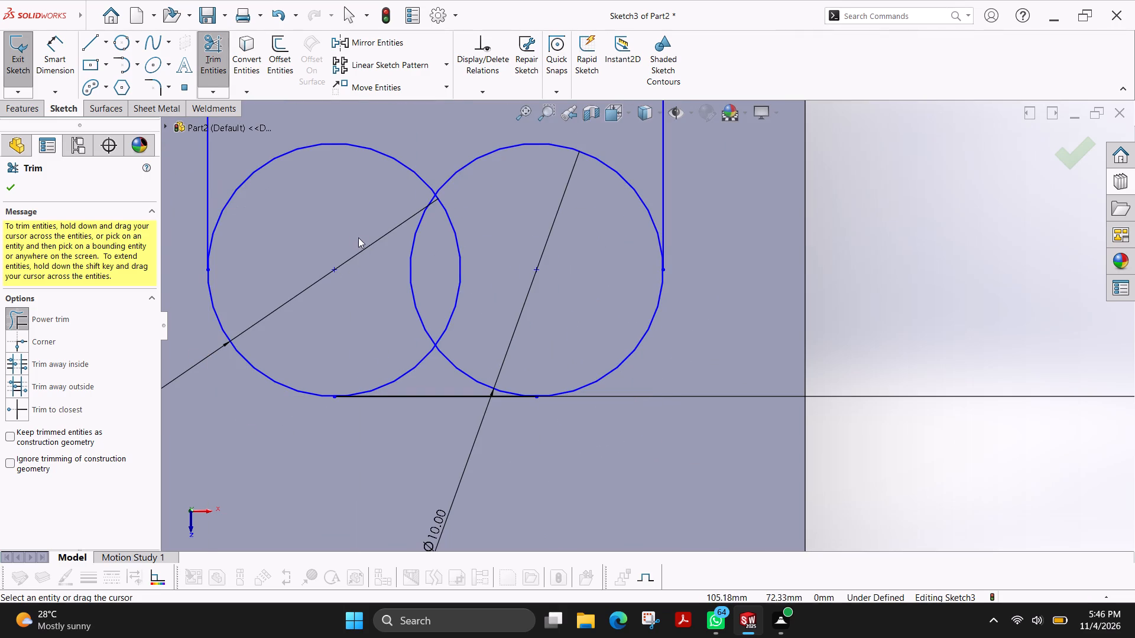
{"action": "left_click_drag", "start_coordinate": [357, 237], "coordinate": [397, 334]}
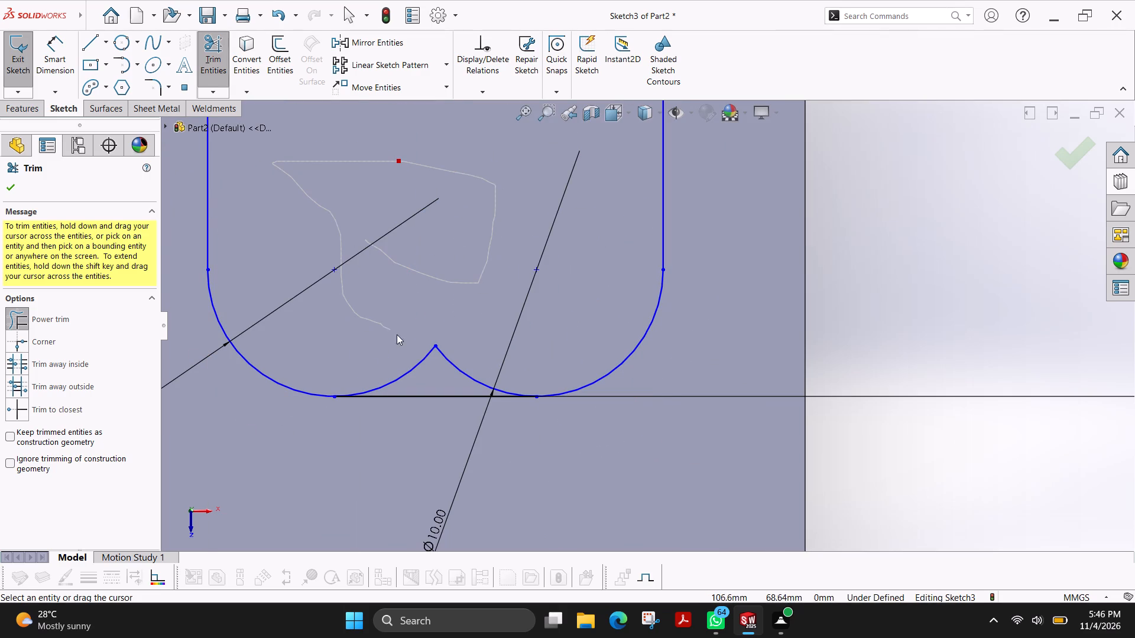
{"action": "left_click_drag", "start_coordinate": [397, 334], "coordinate": [495, 366]}
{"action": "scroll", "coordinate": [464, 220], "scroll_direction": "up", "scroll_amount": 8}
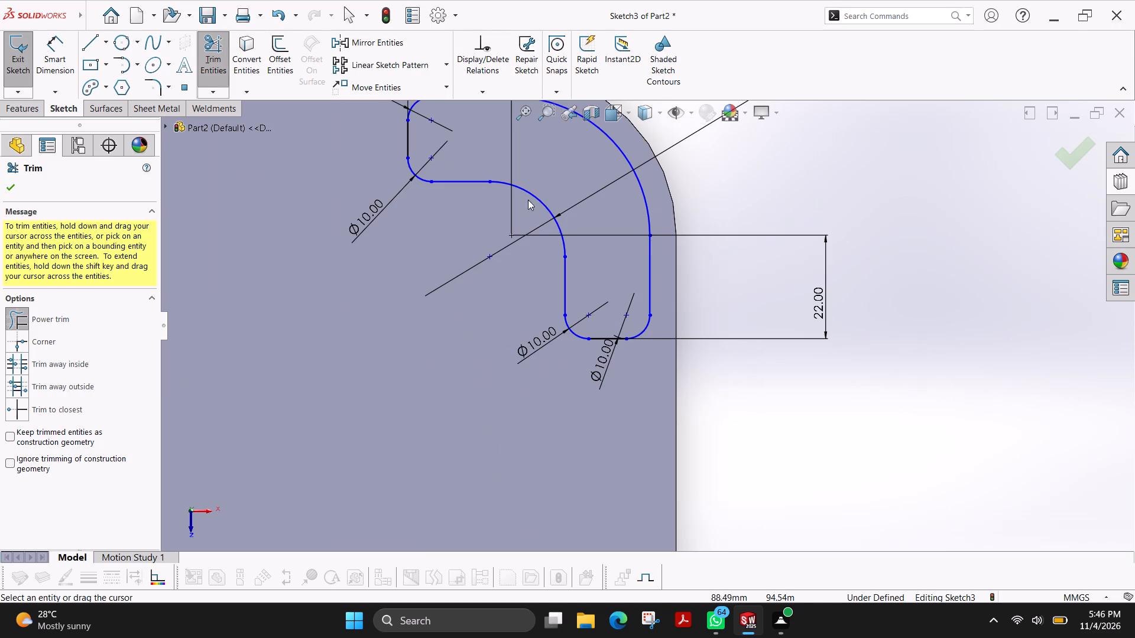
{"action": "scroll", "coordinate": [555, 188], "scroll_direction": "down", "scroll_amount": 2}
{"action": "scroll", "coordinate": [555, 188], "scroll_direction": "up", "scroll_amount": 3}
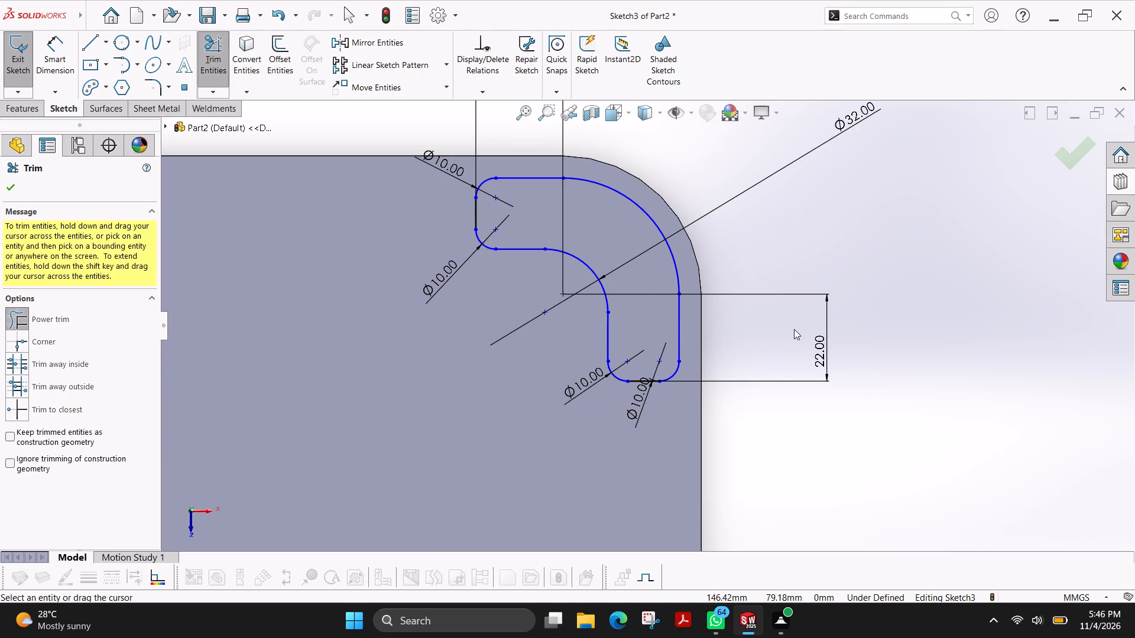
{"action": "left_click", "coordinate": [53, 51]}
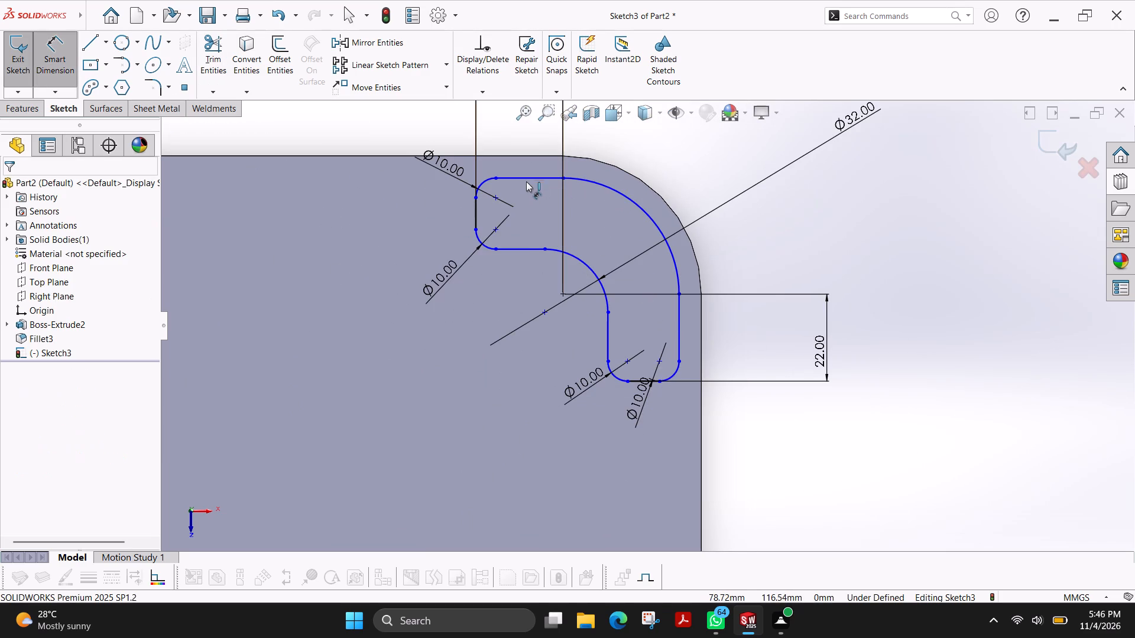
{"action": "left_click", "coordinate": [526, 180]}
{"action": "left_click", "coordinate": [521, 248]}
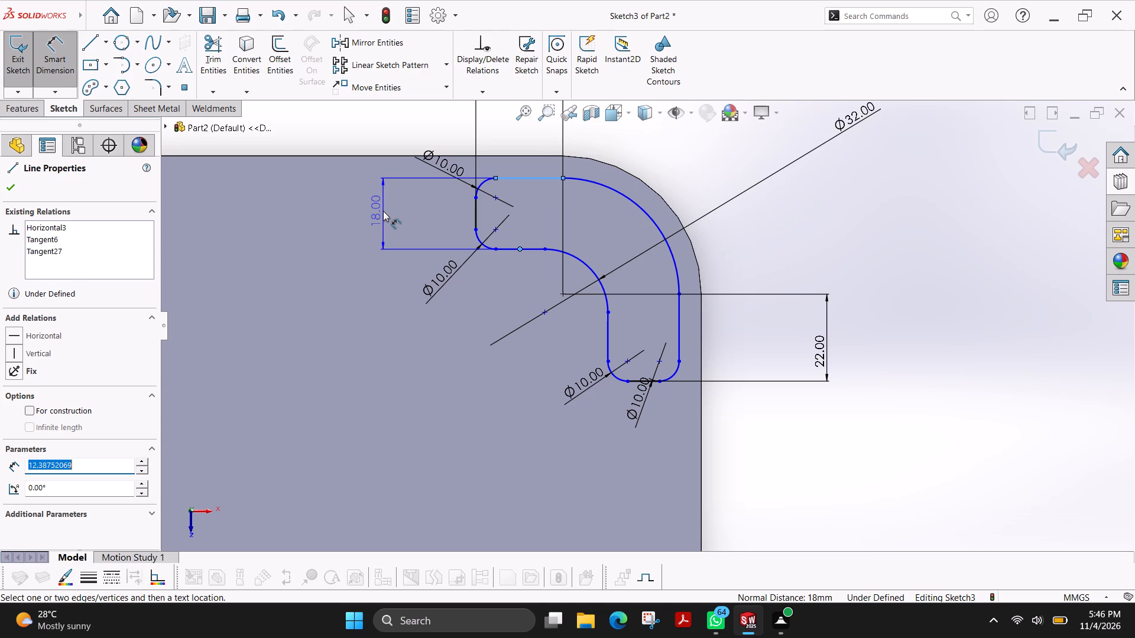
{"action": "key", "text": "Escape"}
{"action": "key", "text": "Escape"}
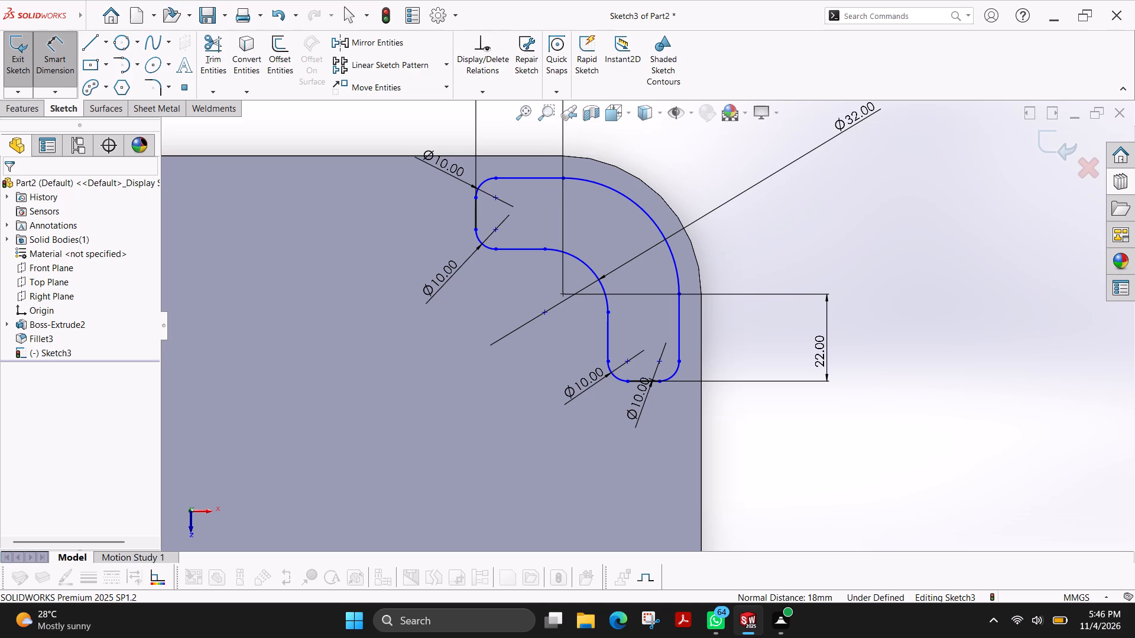
Extrude-cut the L-shaped slot profile through the plate with a Mid Plane depth of 25 mm.
{"action": "left_click", "coordinate": [15, 109]}
{"action": "left_click", "coordinate": [220, 49]}
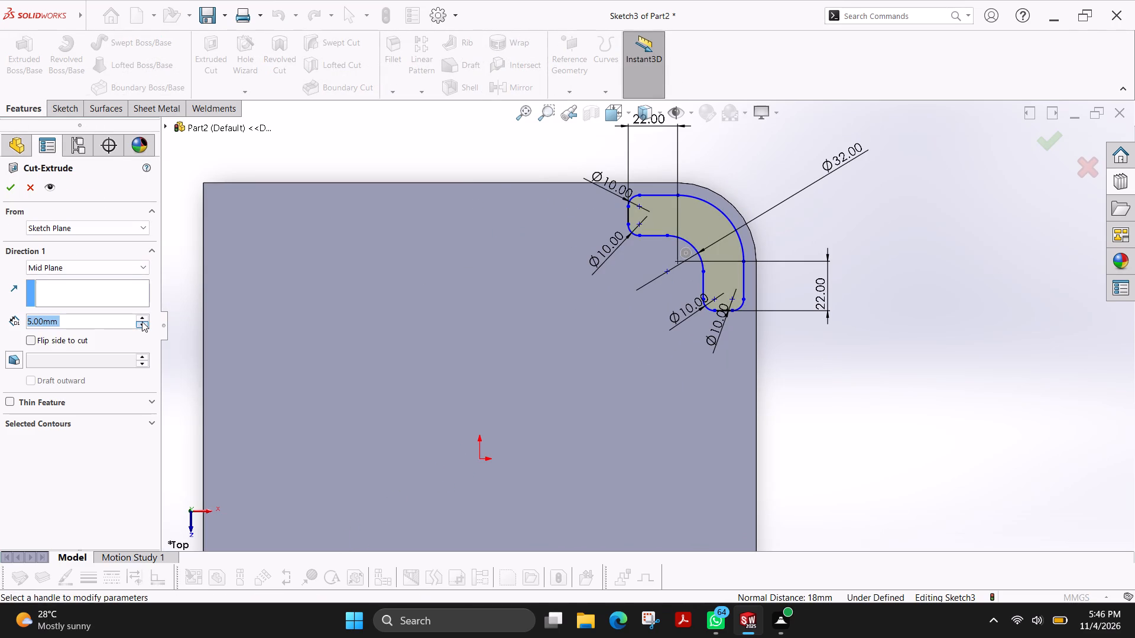
{"action": "left_click", "coordinate": [142, 321]}
{"action": "left_click", "coordinate": [142, 320]}
{"action": "left_click", "coordinate": [141, 320]}
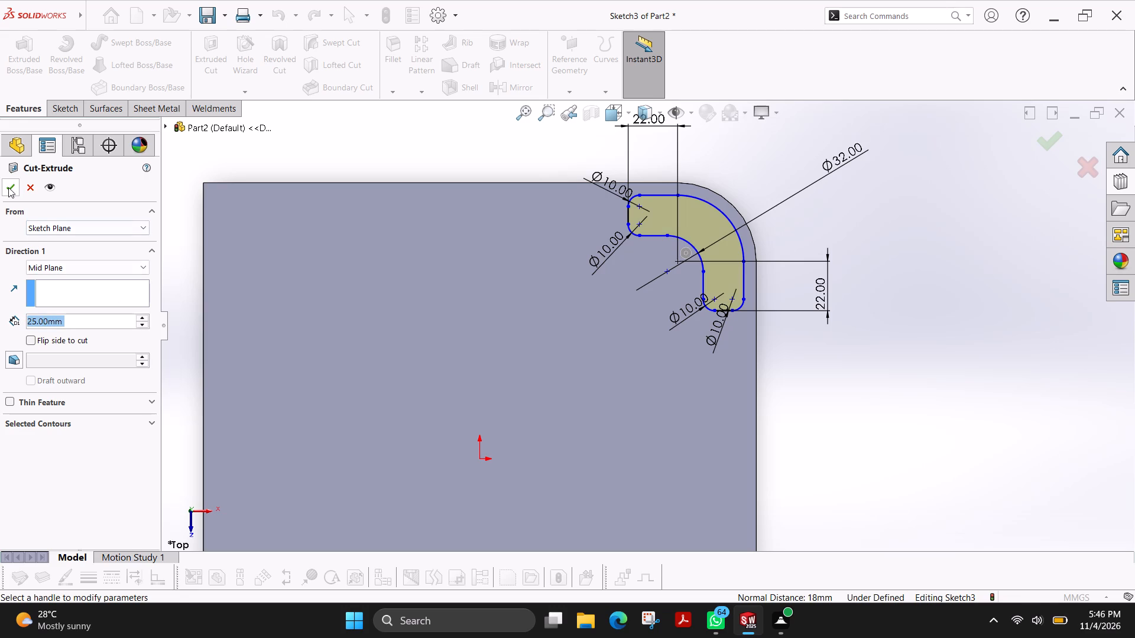
{"action": "left_click", "coordinate": [8, 187]}
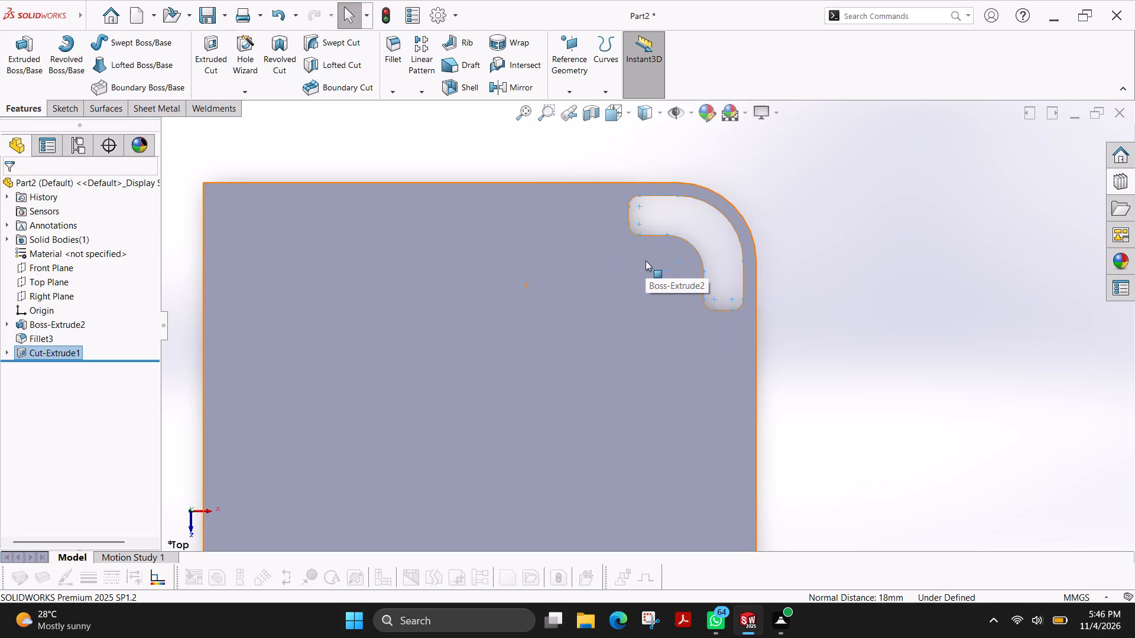
{"action": "type", "text": "``"}
{"action": "key", "text": "Escape"}
{"action": "key", "text": "Escape"}
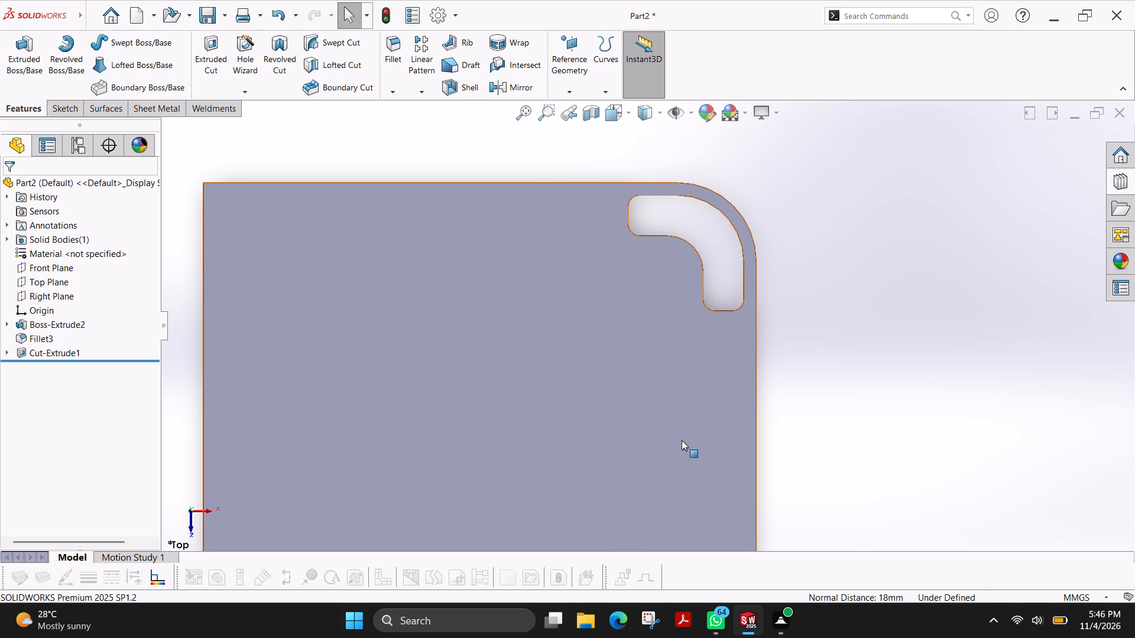
Fillet the vertical edges at the plate's three remaining square corners with a symmetric 18 mm radius.
{"action": "middle_click_drag", "start_coordinate": [682, 440], "coordinate": [677, 324]}
{"action": "scroll", "coordinate": [677, 323], "scroll_direction": "down", "scroll_amount": 4}
{"action": "scroll", "coordinate": [674, 363], "scroll_direction": "up", "scroll_amount": 7}
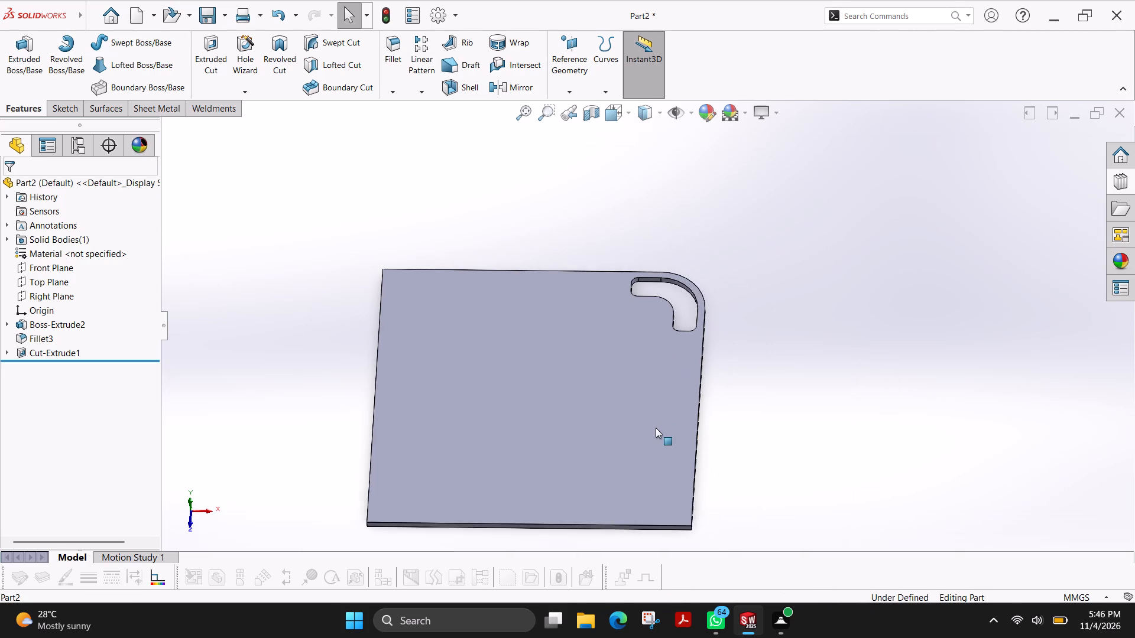
{"action": "scroll", "coordinate": [656, 428], "scroll_direction": "up", "scroll_amount": 1}
{"action": "middle_click_drag", "start_coordinate": [656, 428], "coordinate": [643, 401]}
{"action": "scroll", "coordinate": [641, 399], "scroll_direction": "down", "scroll_amount": 3}
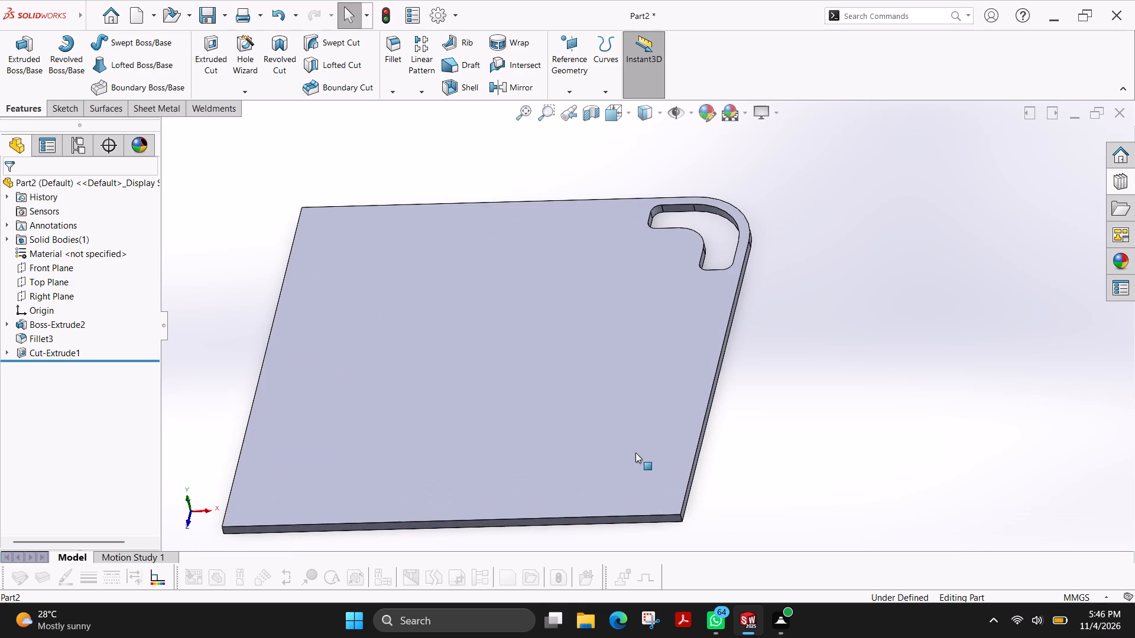
{"action": "middle_click_drag", "start_coordinate": [635, 453], "coordinate": [633, 429]}
{"action": "left_click", "coordinate": [397, 66]}
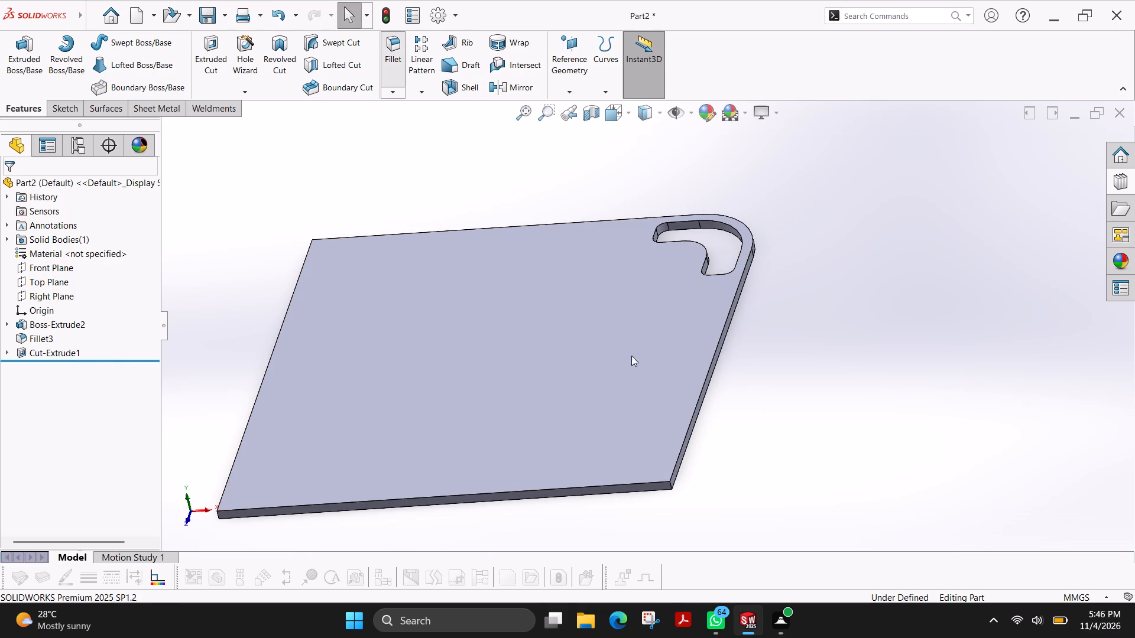
{"action": "scroll", "coordinate": [640, 373], "scroll_direction": "down", "scroll_amount": 3}
{"action": "scroll", "coordinate": [642, 375], "scroll_direction": "up", "scroll_amount": 1}
{"action": "scroll", "coordinate": [732, 490], "scroll_direction": "down", "scroll_amount": 2}
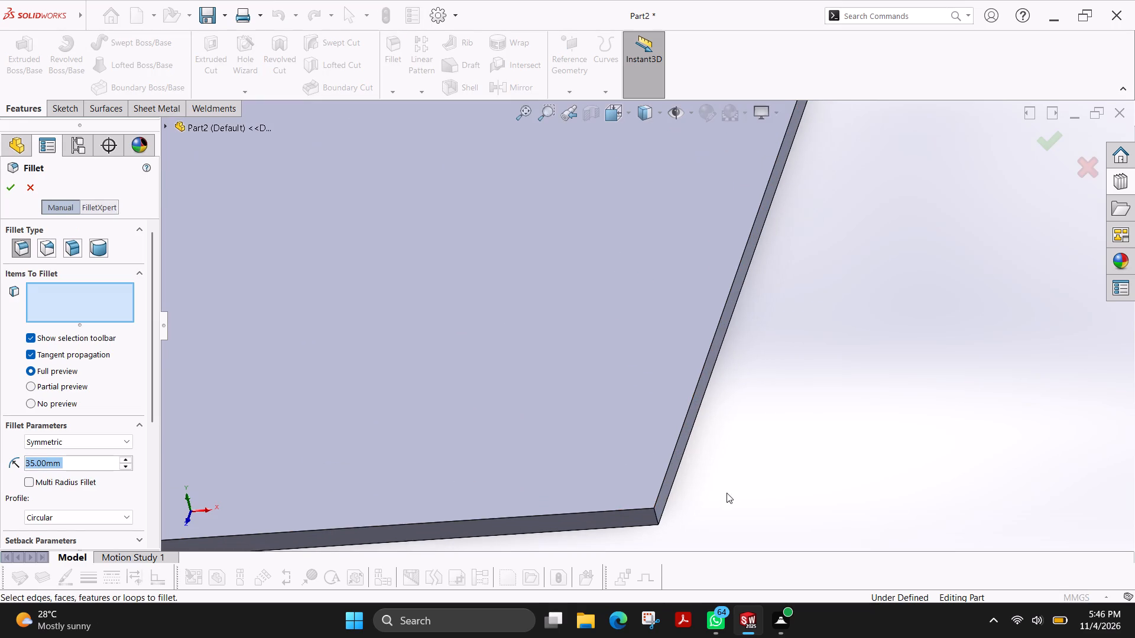
{"action": "scroll", "coordinate": [727, 493], "scroll_direction": "down", "scroll_amount": 2}
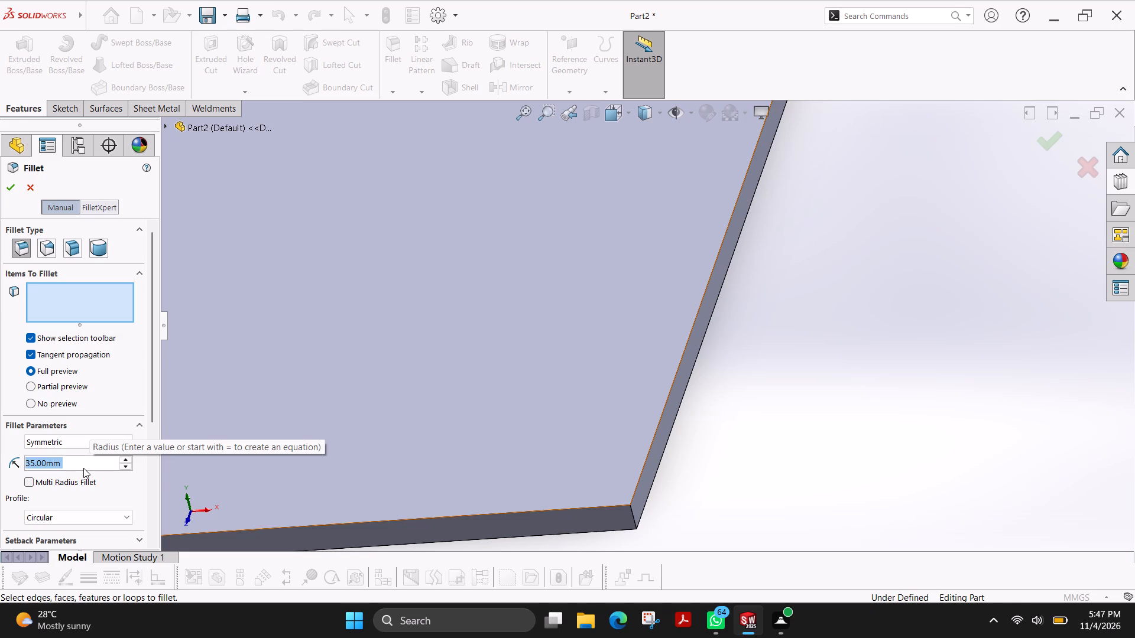
{"action": "key", "text": "1"}
{"action": "key", "text": "8"}
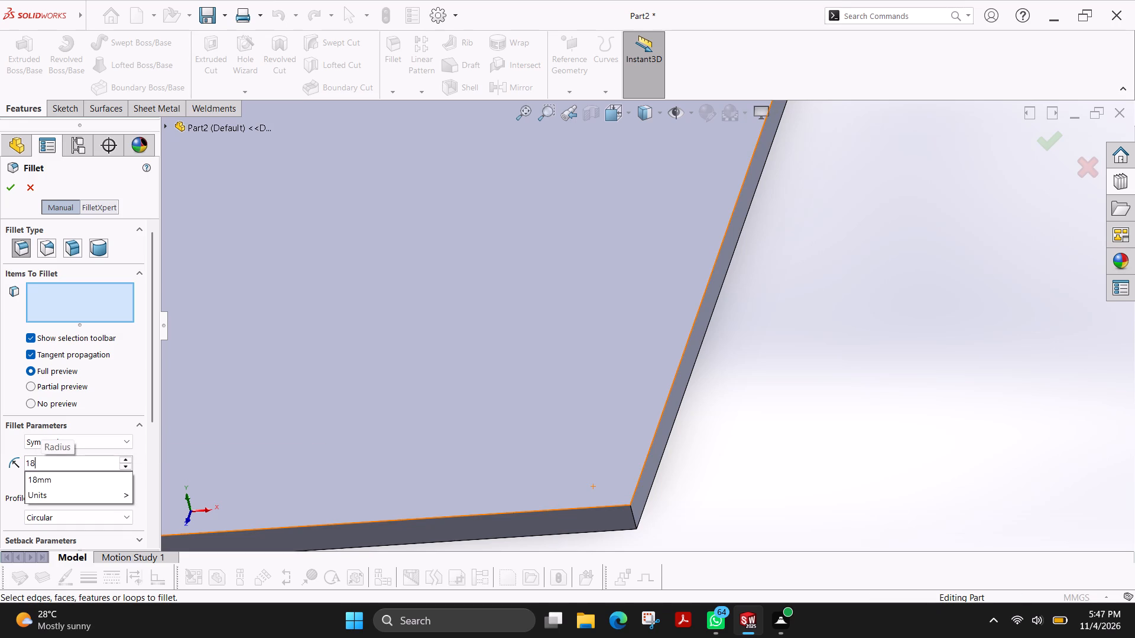
{"action": "key", "text": "Return"}
{"action": "left_click", "coordinate": [632, 513]}
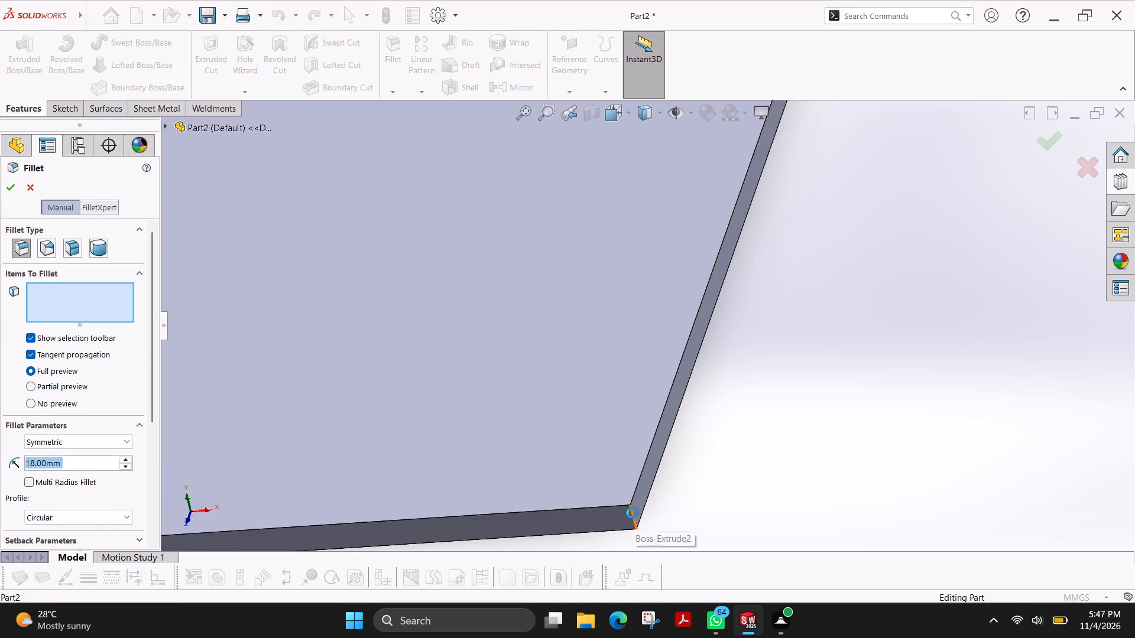
{"action": "scroll", "coordinate": [507, 372], "scroll_direction": "up", "scroll_amount": 5}
{"action": "scroll", "coordinate": [358, 334], "scroll_direction": "up", "scroll_amount": 2}
{"action": "scroll", "coordinate": [303, 402], "scroll_direction": "down", "scroll_amount": 7}
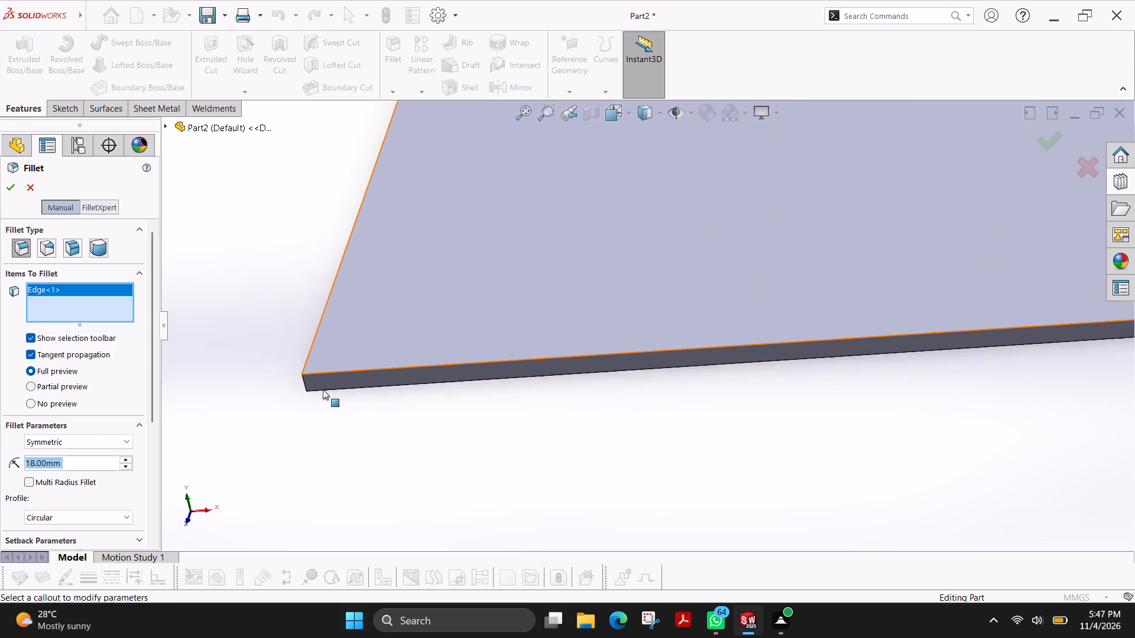
{"action": "scroll", "coordinate": [323, 389], "scroll_direction": "down", "scroll_amount": 3}
{"action": "left_click", "coordinate": [398, 351]}
{"action": "scroll", "coordinate": [430, 221], "scroll_direction": "up", "scroll_amount": 1}
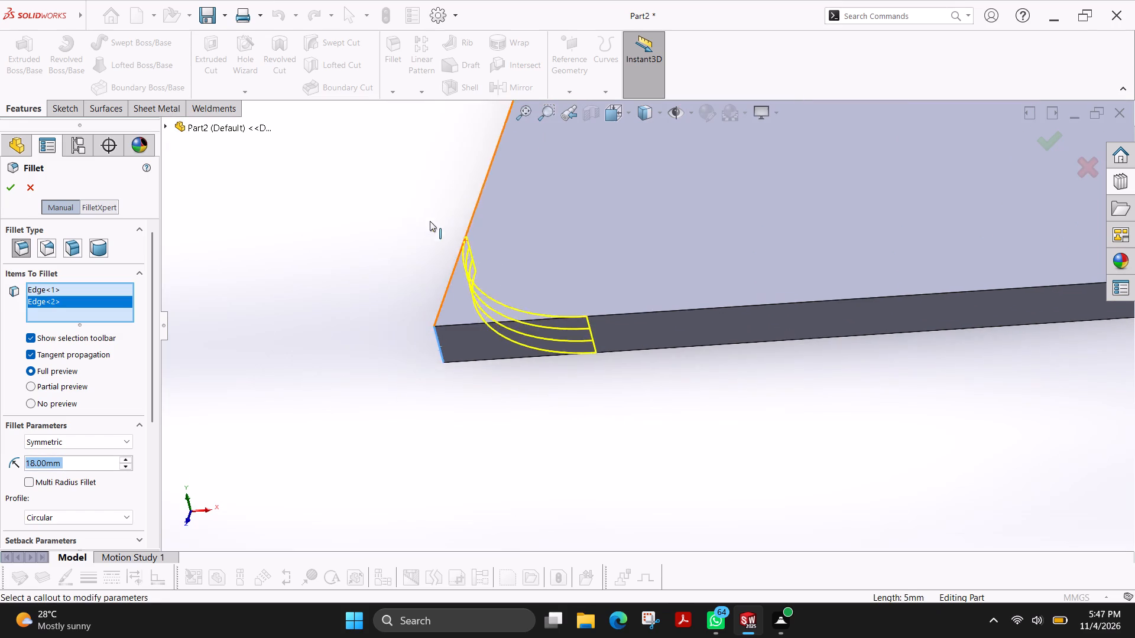
{"action": "scroll", "coordinate": [430, 221], "scroll_direction": "up", "scroll_amount": 2}
{"action": "scroll", "coordinate": [501, 180], "scroll_direction": "up", "scroll_amount": 9}
{"action": "scroll", "coordinate": [750, 145], "scroll_direction": "down", "scroll_amount": 10}
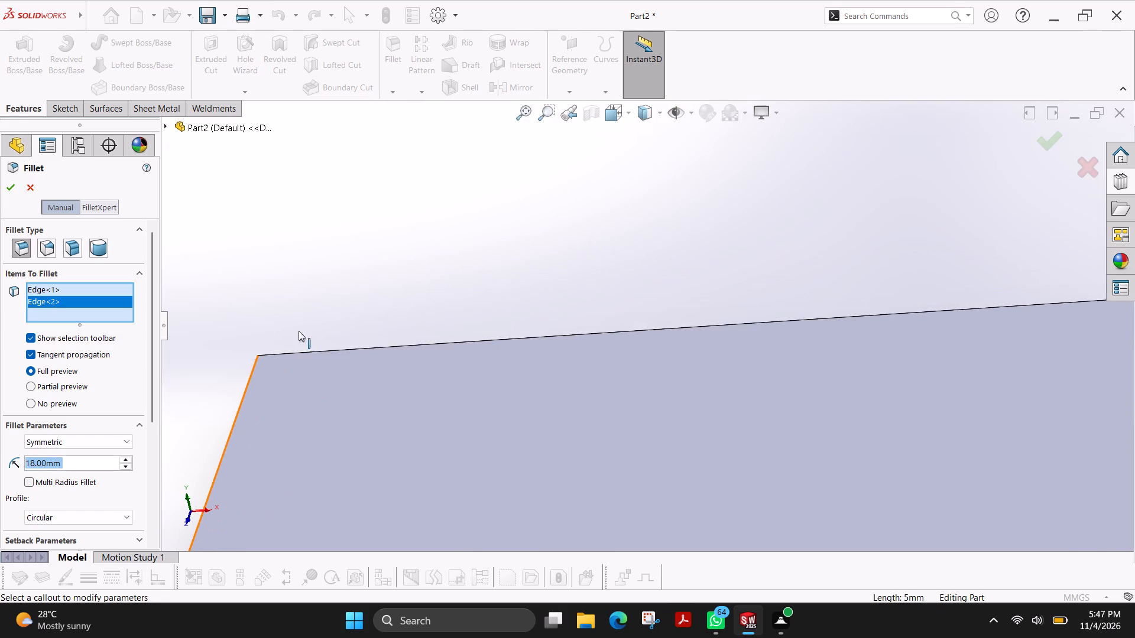
{"action": "middle_click_drag", "start_coordinate": [241, 382], "coordinate": [322, 412]}
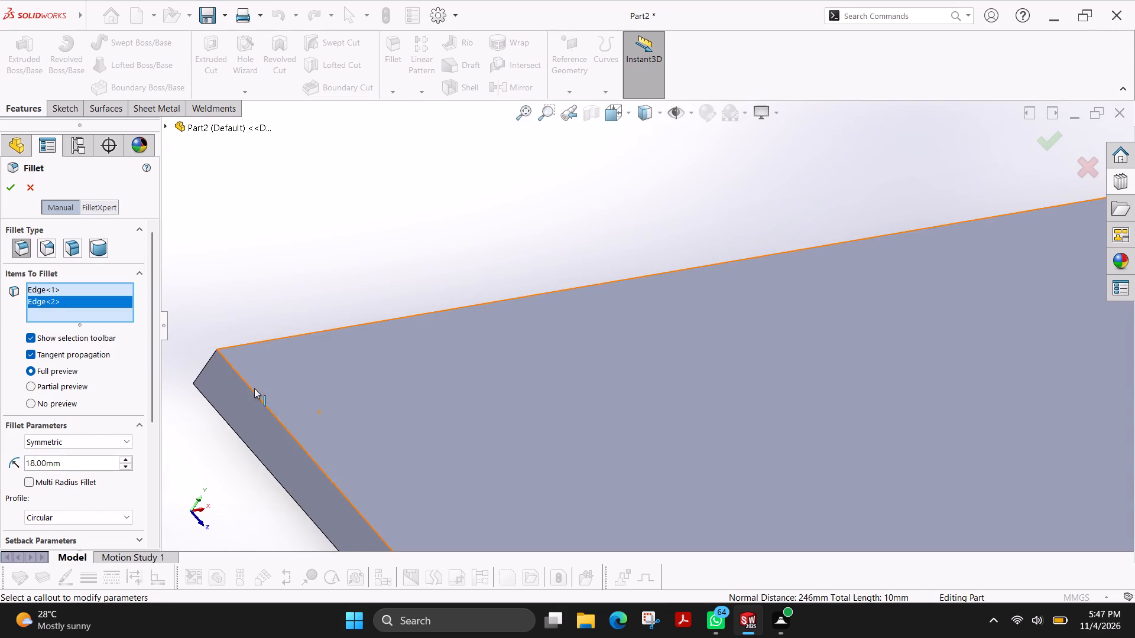
{"action": "left_click", "coordinate": [204, 366]}
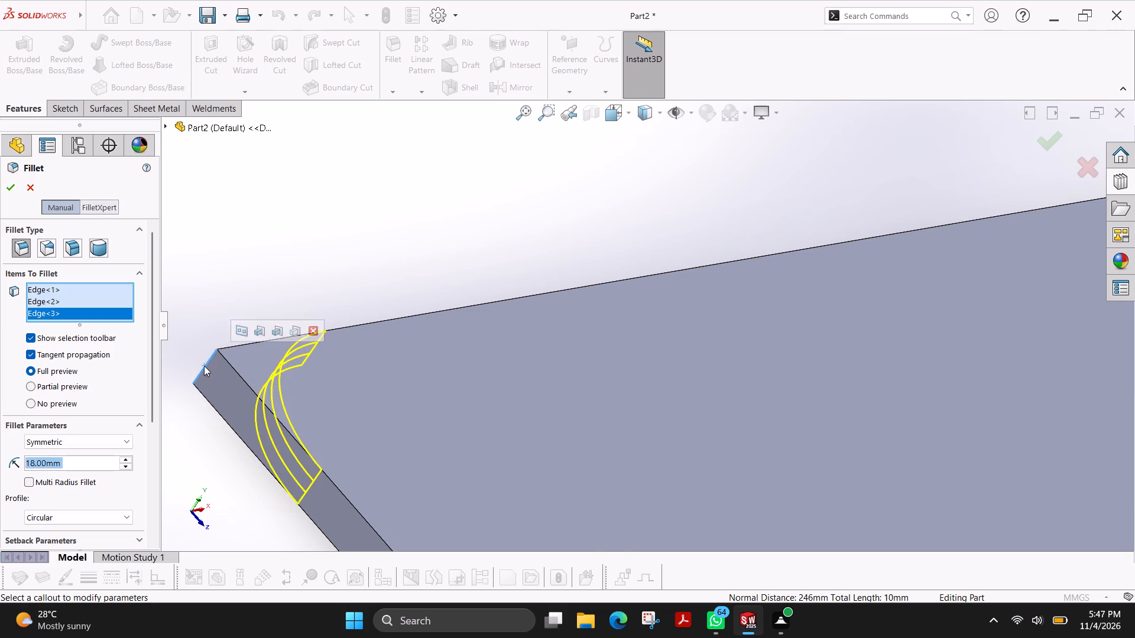
{"action": "scroll", "coordinate": [195, 421], "scroll_direction": "up", "scroll_amount": 4}
{"action": "left_click", "coordinate": [9, 188]}
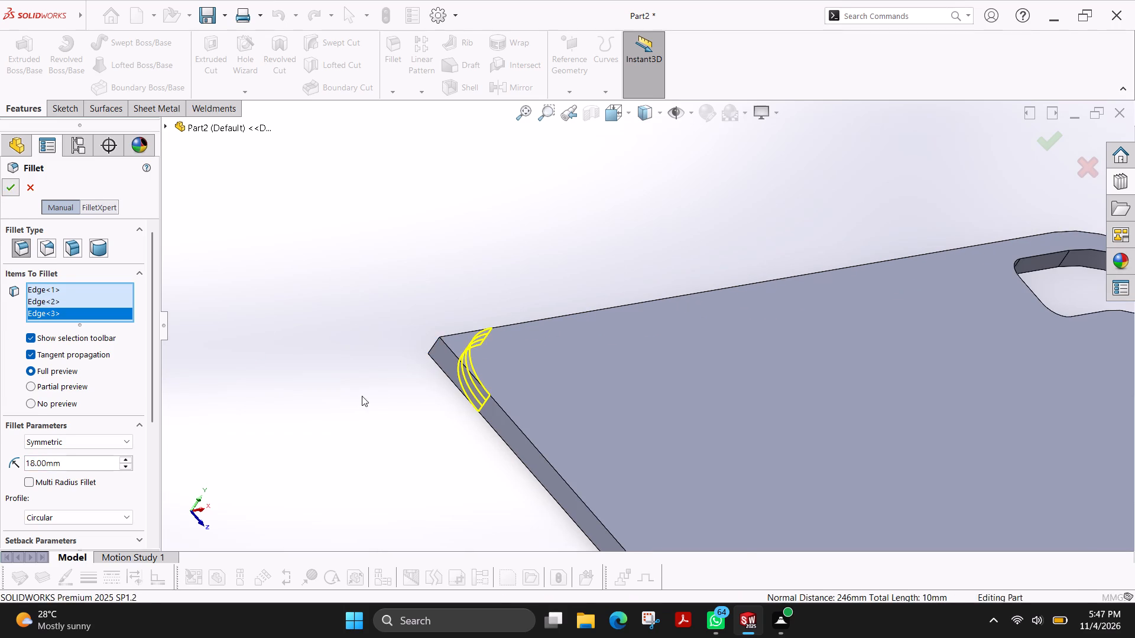
Inspect the plate's filleted outer corners and the L-shaped corner slot from several angles.
{"action": "scroll", "coordinate": [422, 382], "scroll_direction": "up", "scroll_amount": 8}
{"action": "middle_click_drag", "start_coordinate": [787, 460], "coordinate": [733, 441]}
{"action": "scroll", "coordinate": [779, 459], "scroll_direction": "up", "scroll_amount": 1}
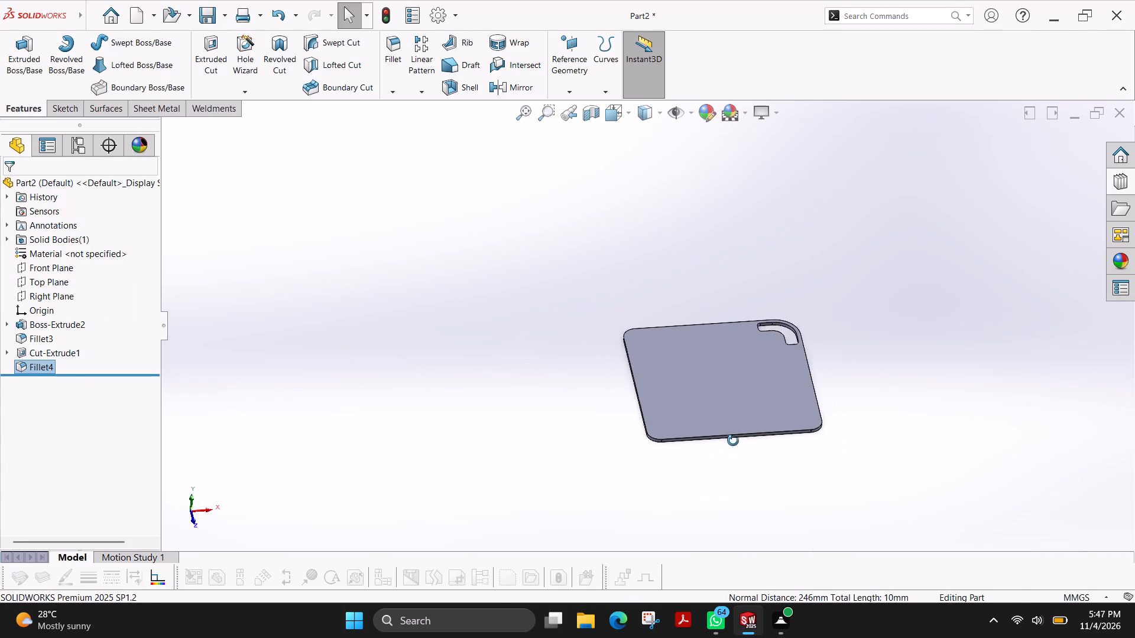
{"action": "middle_click_drag", "start_coordinate": [733, 441], "coordinate": [717, 431]}
{"action": "scroll", "coordinate": [881, 301], "scroll_direction": "down", "scroll_amount": 4}
{"action": "scroll", "coordinate": [668, 405], "scroll_direction": "up", "scroll_amount": 2}
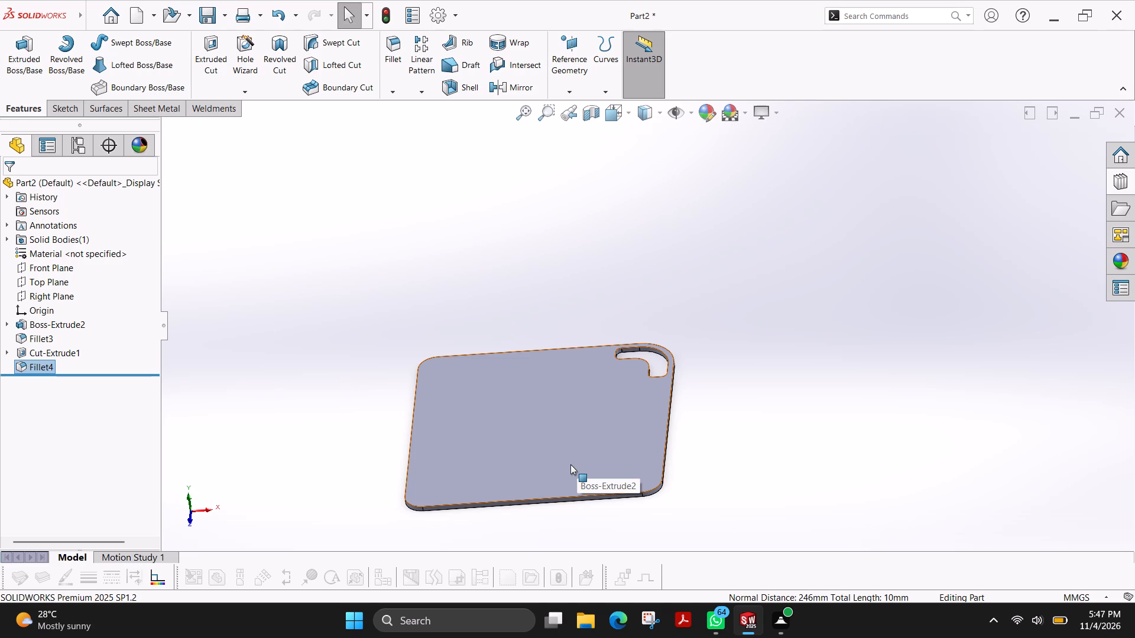
{"action": "scroll", "coordinate": [596, 470], "scroll_direction": "down", "scroll_amount": 1}
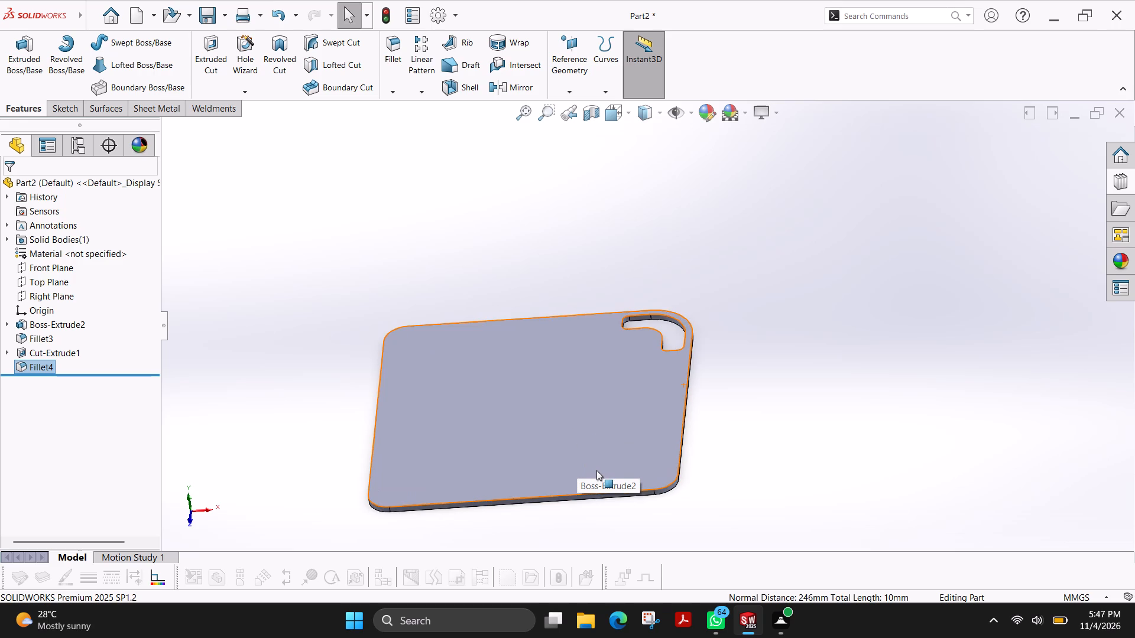
{"action": "middle_click_drag", "start_coordinate": [591, 471], "coordinate": [588, 425]}
{"action": "scroll", "coordinate": [594, 402], "scroll_direction": "down", "scroll_amount": 3}
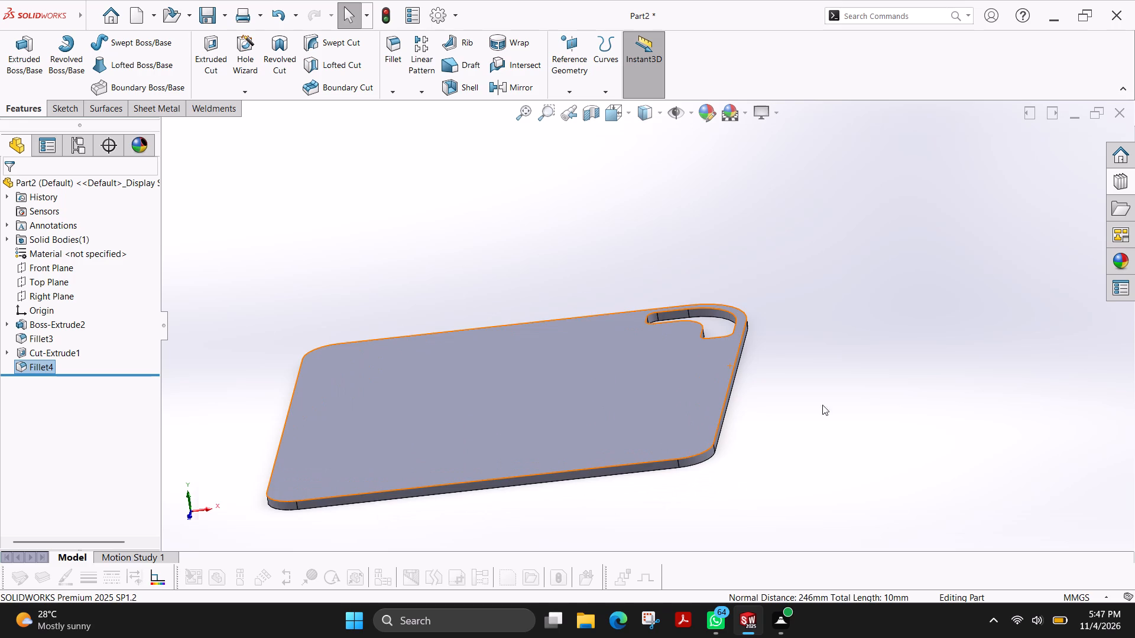
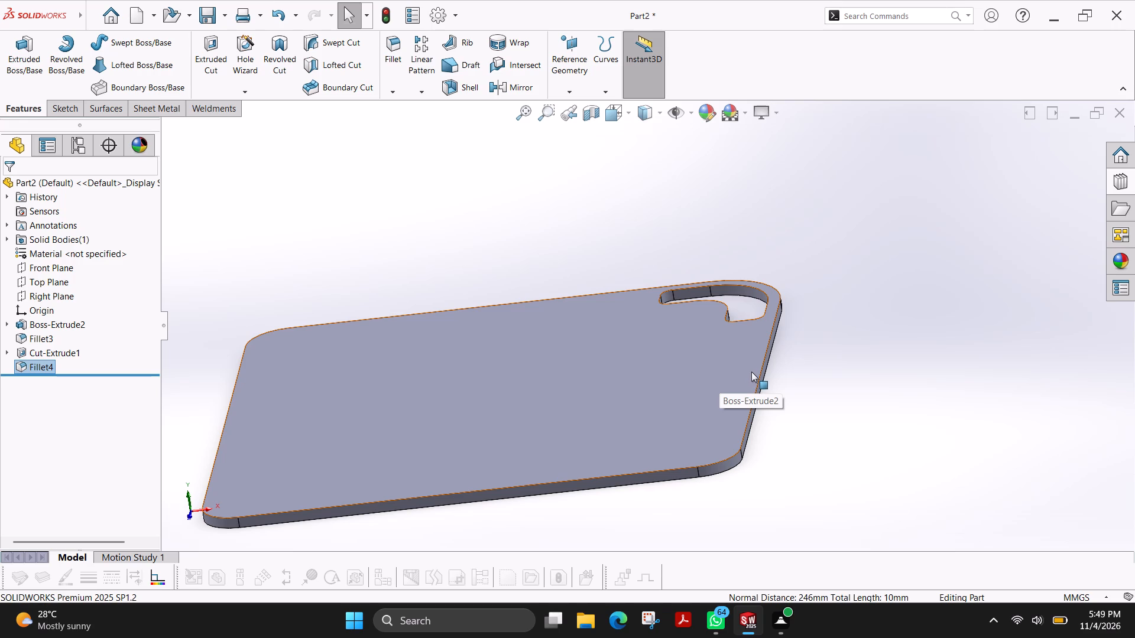
Open a new sketch on the plate's large top face and start a centre-point circle at the rounded corner directly below the L-shaped slot.
{"action": "left_click", "coordinate": [592, 419]}
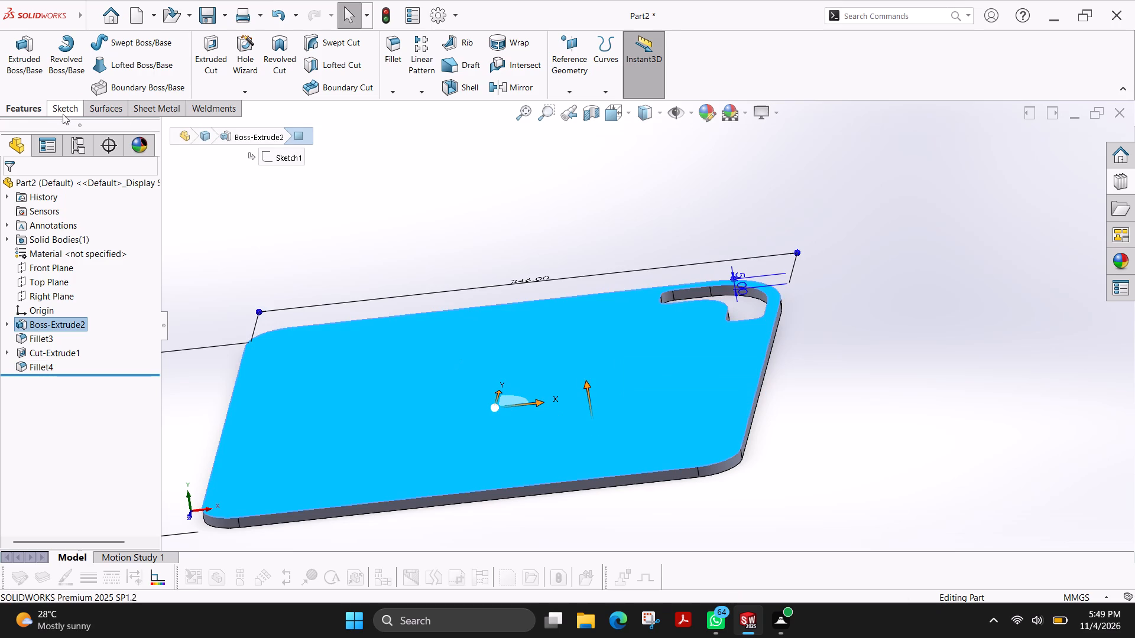
{"action": "left_click", "coordinate": [60, 112]}
{"action": "left_click", "coordinate": [17, 58]}
{"action": "scroll", "coordinate": [806, 418], "scroll_direction": "down", "scroll_amount": 2}
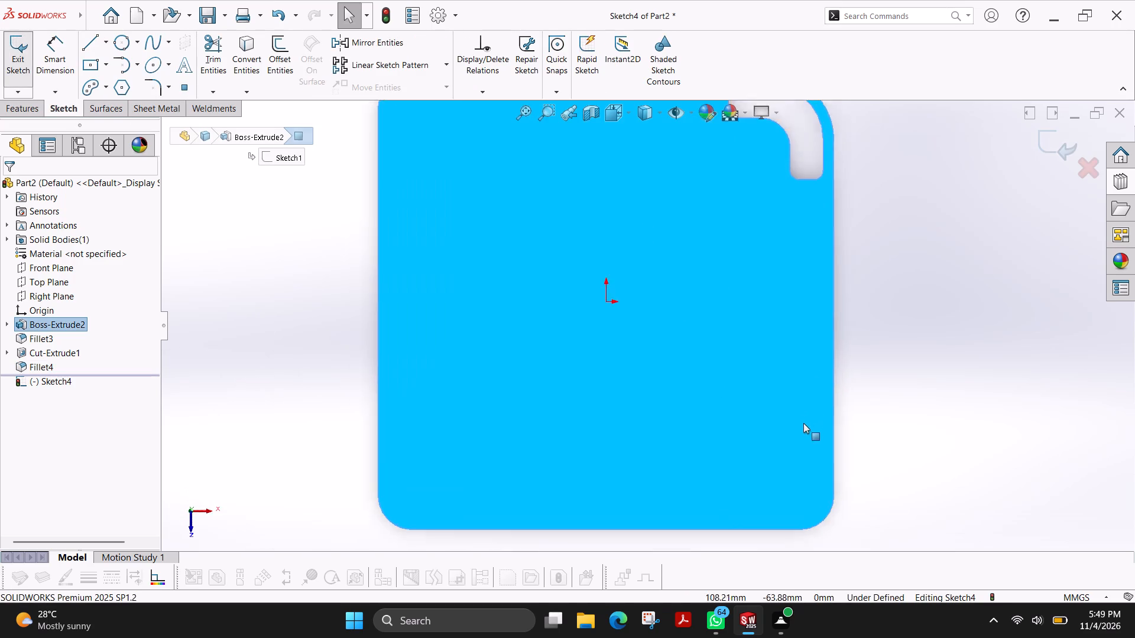
{"action": "scroll", "coordinate": [803, 423], "scroll_direction": "down", "scroll_amount": 1}
{"action": "scroll", "coordinate": [766, 418], "scroll_direction": "up", "scroll_amount": 4}
{"action": "scroll", "coordinate": [748, 414], "scroll_direction": "down", "scroll_amount": 4}
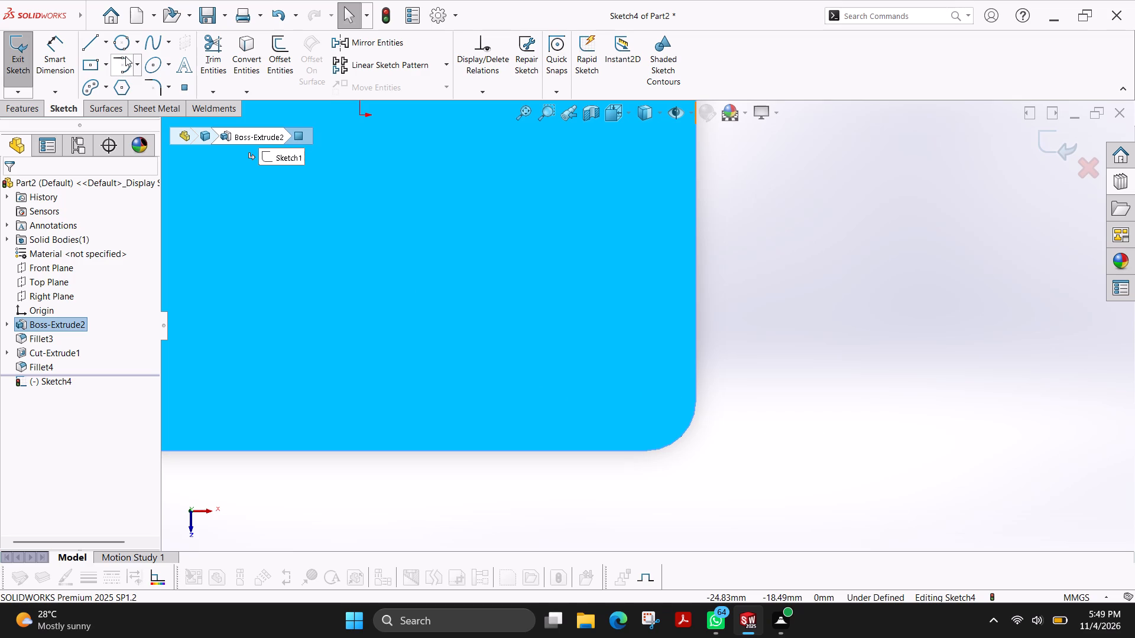
{"action": "left_click", "coordinate": [139, 45]}
{"action": "left_click", "coordinate": [143, 58]}
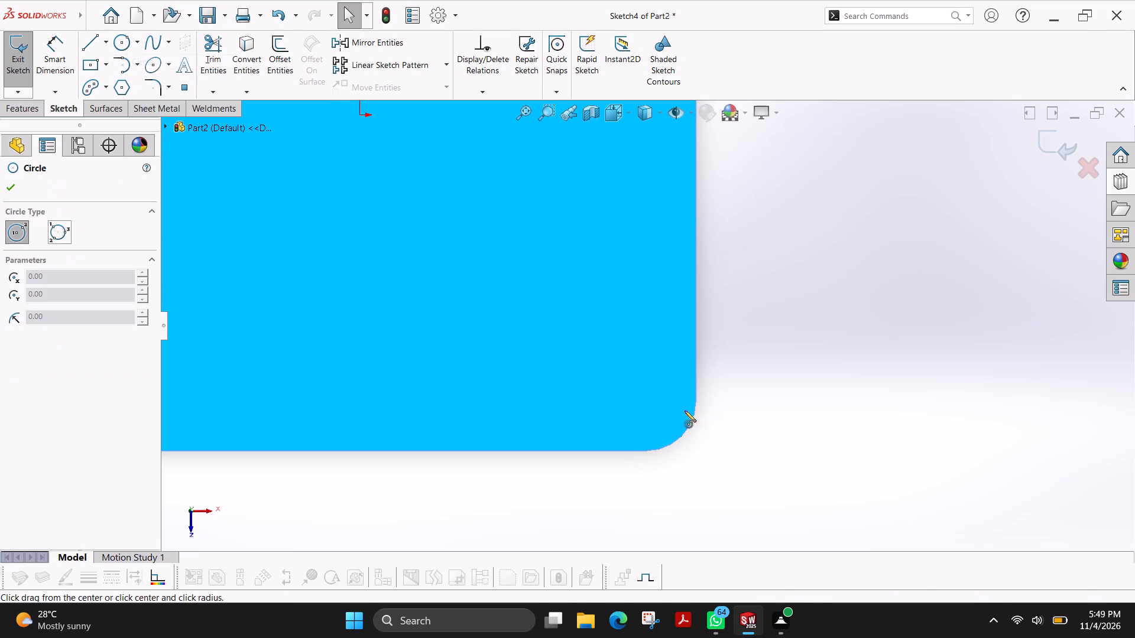
{"action": "scroll", "coordinate": [693, 413], "scroll_direction": "down", "scroll_amount": 2}
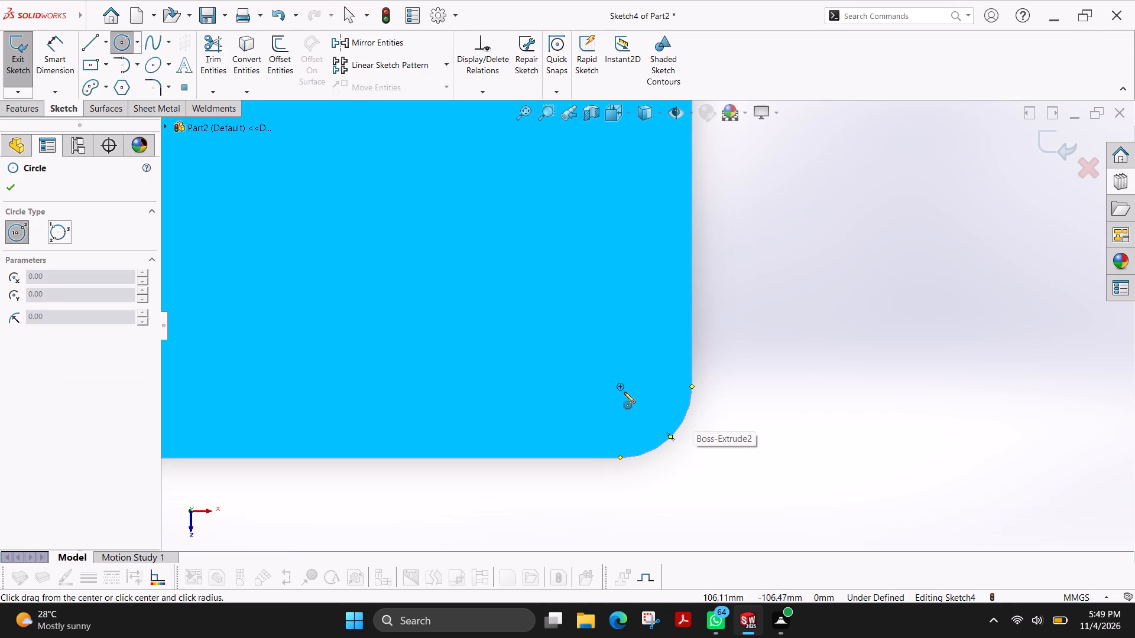
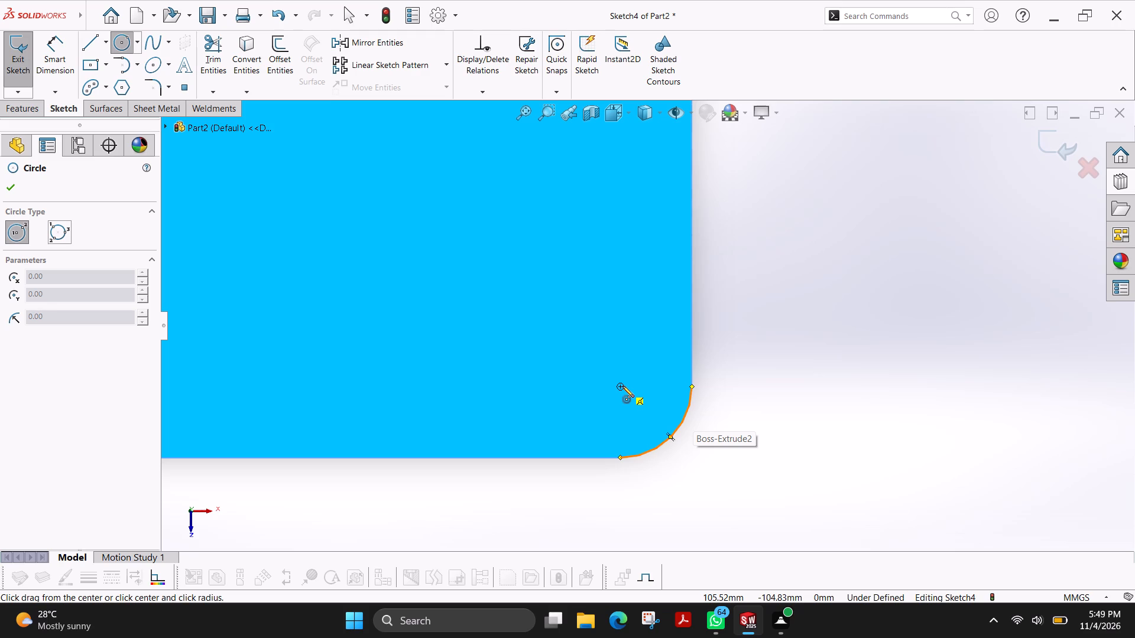
Place the circle's centre on the centre point of the plate's rounded corner arc below the L-shaped slot.
{"action": "left_click", "coordinate": [622, 386]}
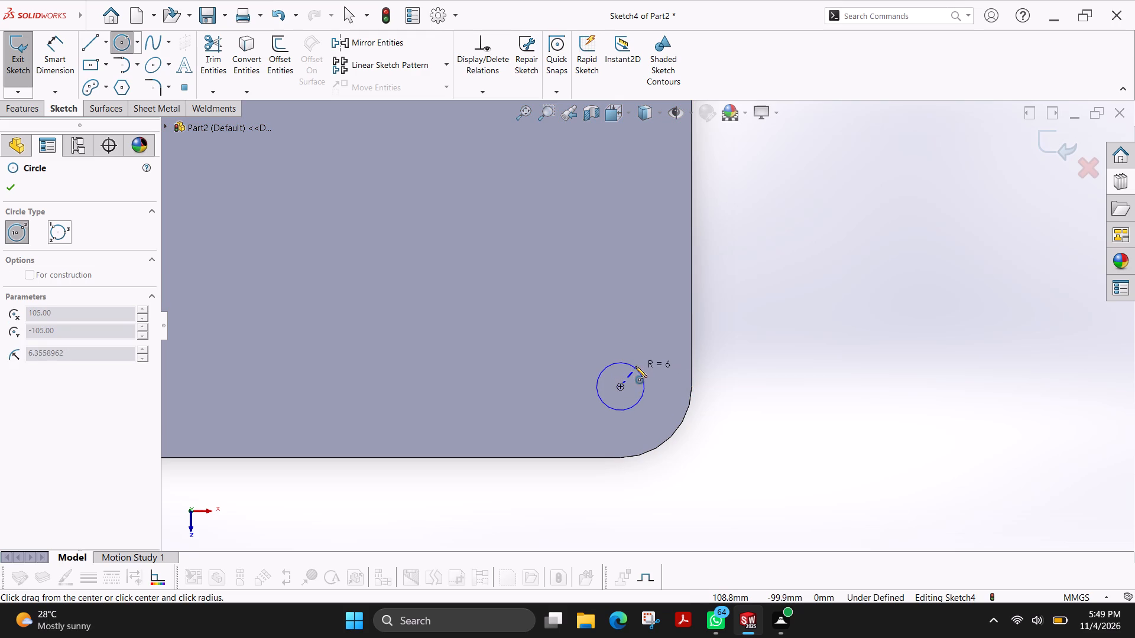
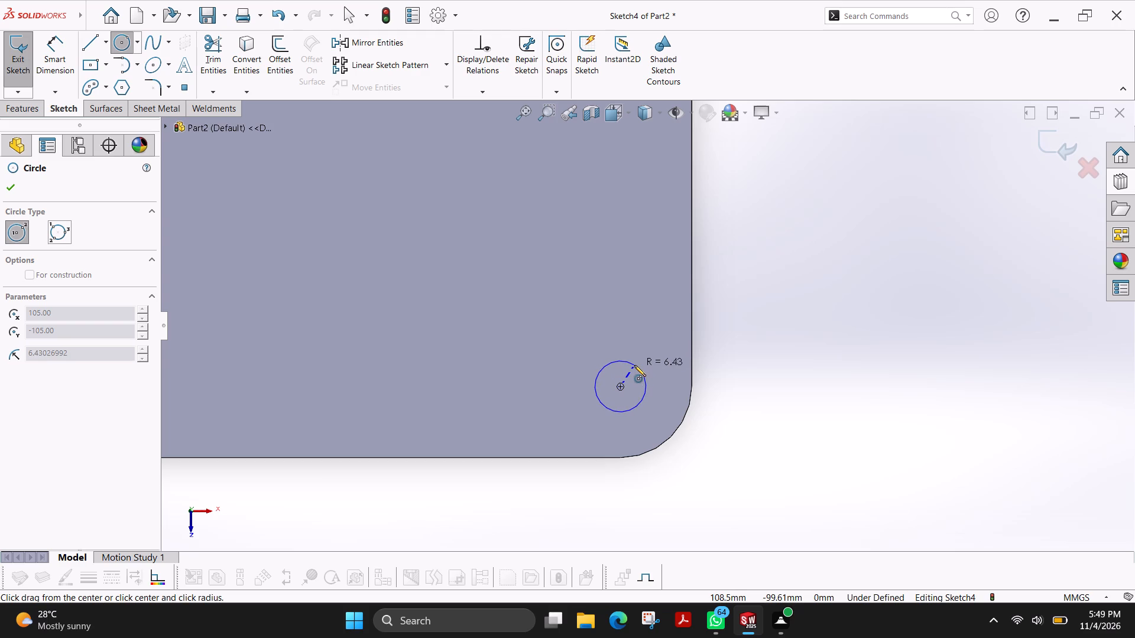
Complete the sketch circle centred on the plate's rounded corner with a radius of about 14.8 mm.
{"action": "left_click", "coordinate": [642, 332]}
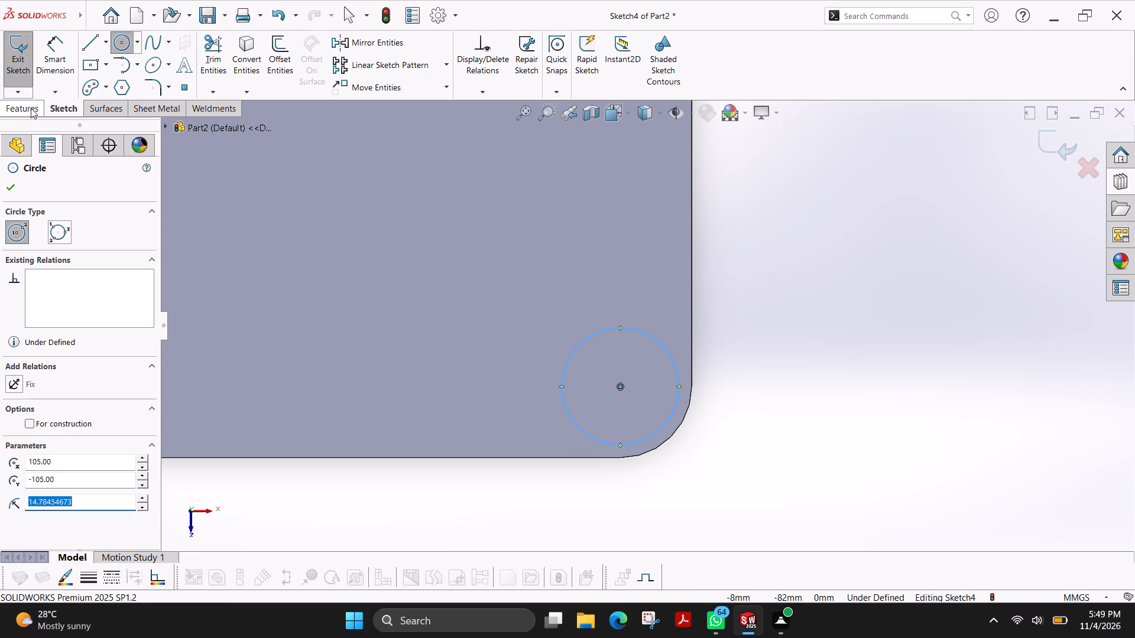
Dimension the diameter of the circle at the plate's rounded corner.
{"action": "left_click", "coordinate": [59, 69]}
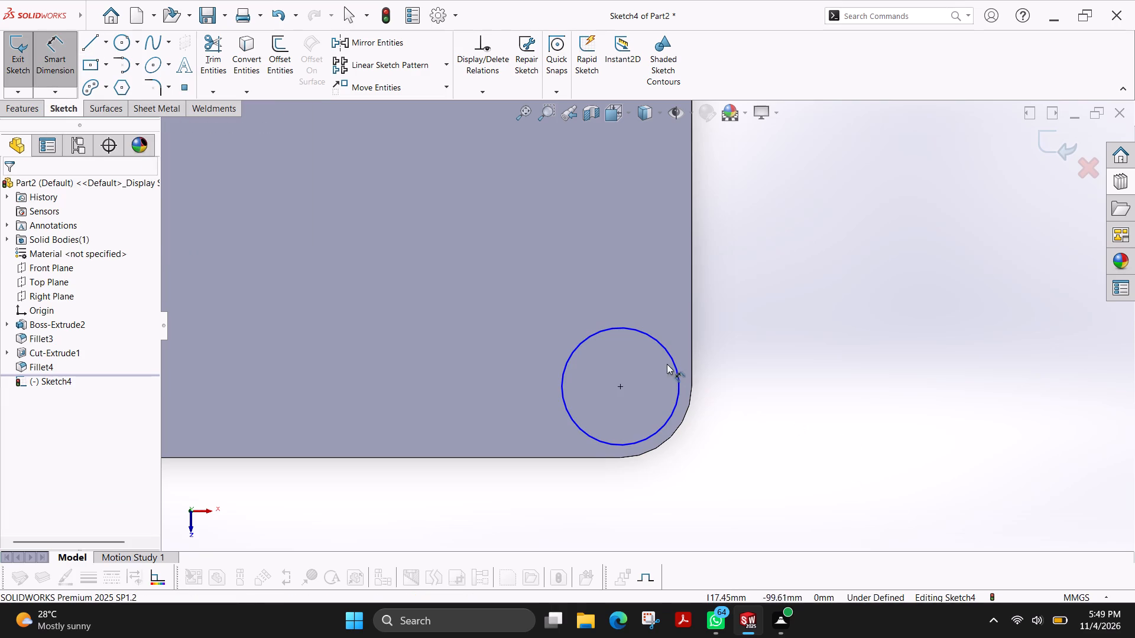
{"action": "left_click", "coordinate": [673, 358]}
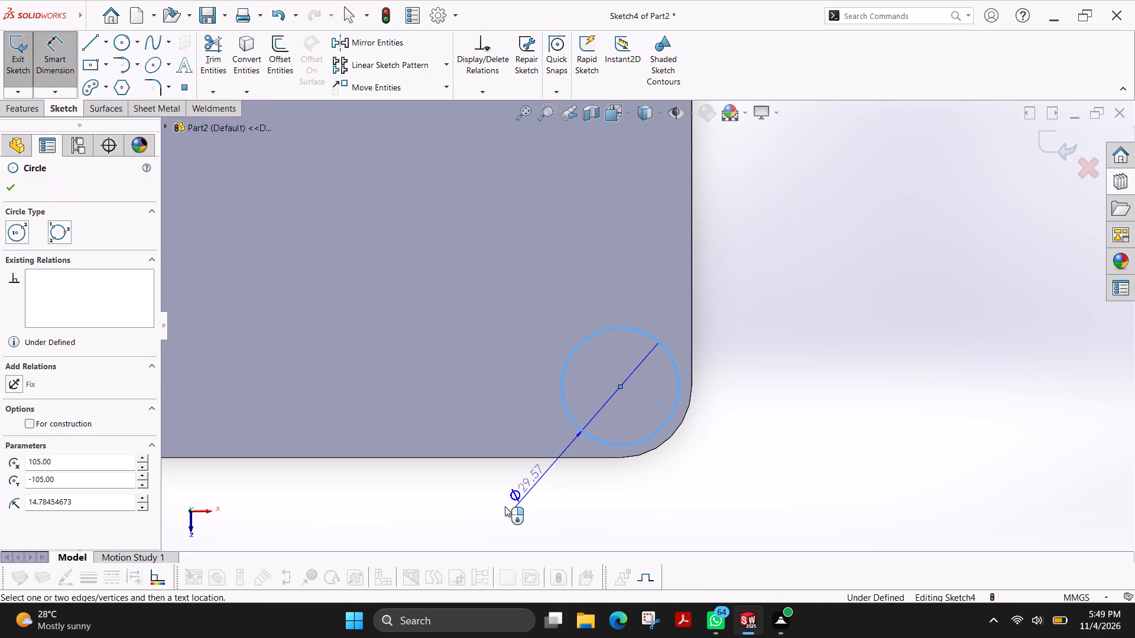
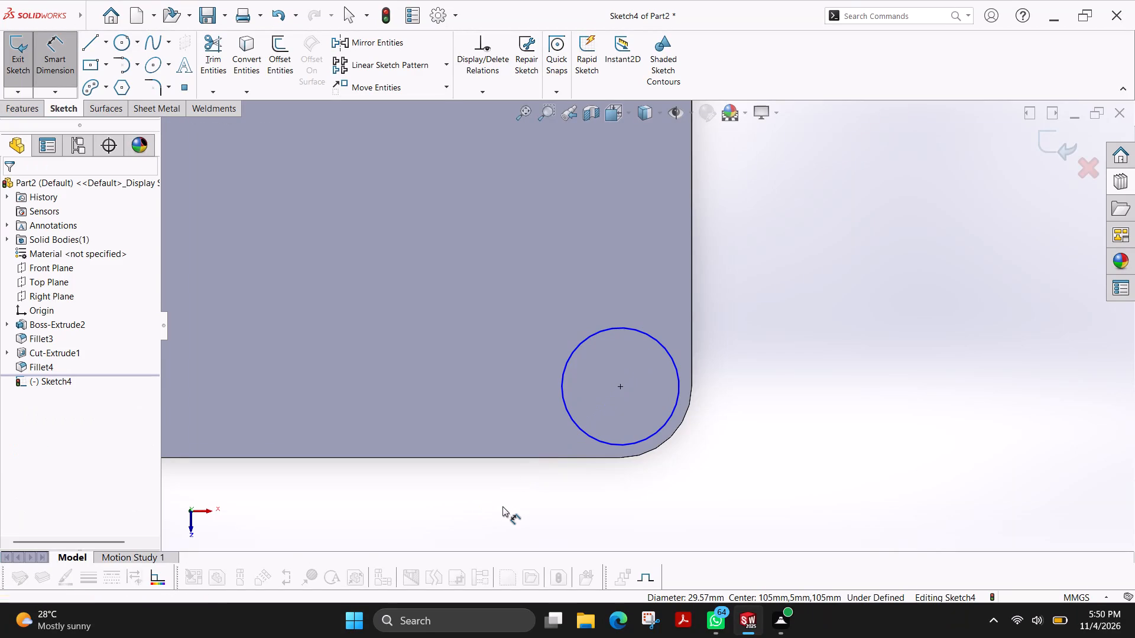
Exit the open sketch on the plate's top face.
{"action": "scroll", "coordinate": [502, 506], "scroll_direction": "up", "scroll_amount": 2}
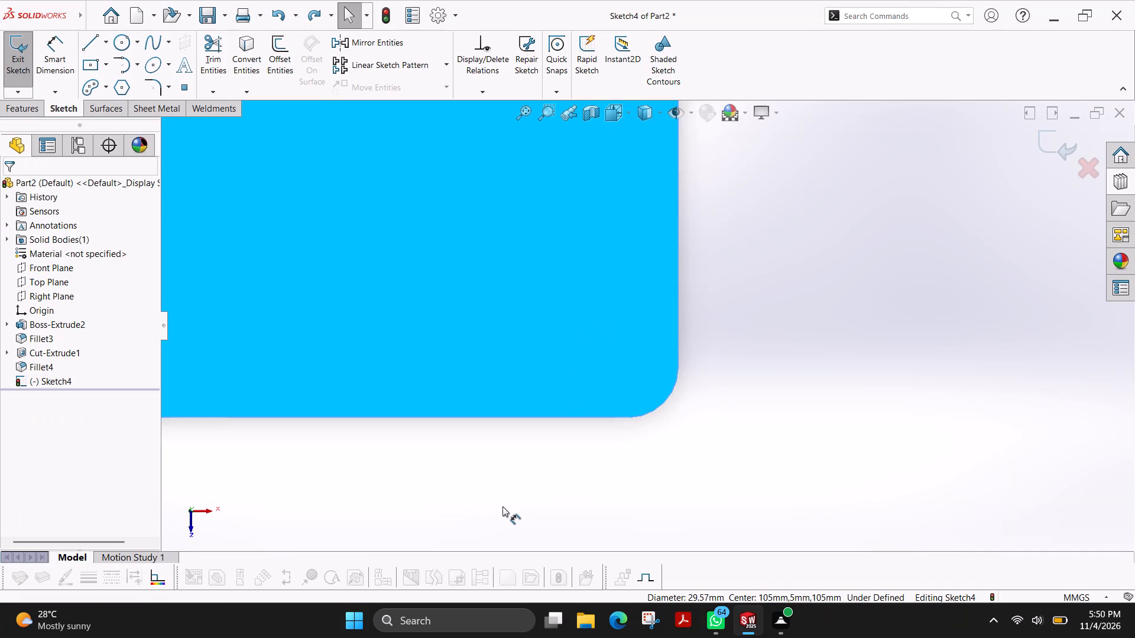
{"action": "scroll", "coordinate": [502, 506], "scroll_direction": "up", "scroll_amount": 2}
{"action": "scroll", "coordinate": [508, 265], "scroll_direction": "up", "scroll_amount": 3}
{"action": "scroll", "coordinate": [508, 265], "scroll_direction": "down", "scroll_amount": 2}
{"action": "scroll", "coordinate": [508, 265], "scroll_direction": "up", "scroll_amount": 2}
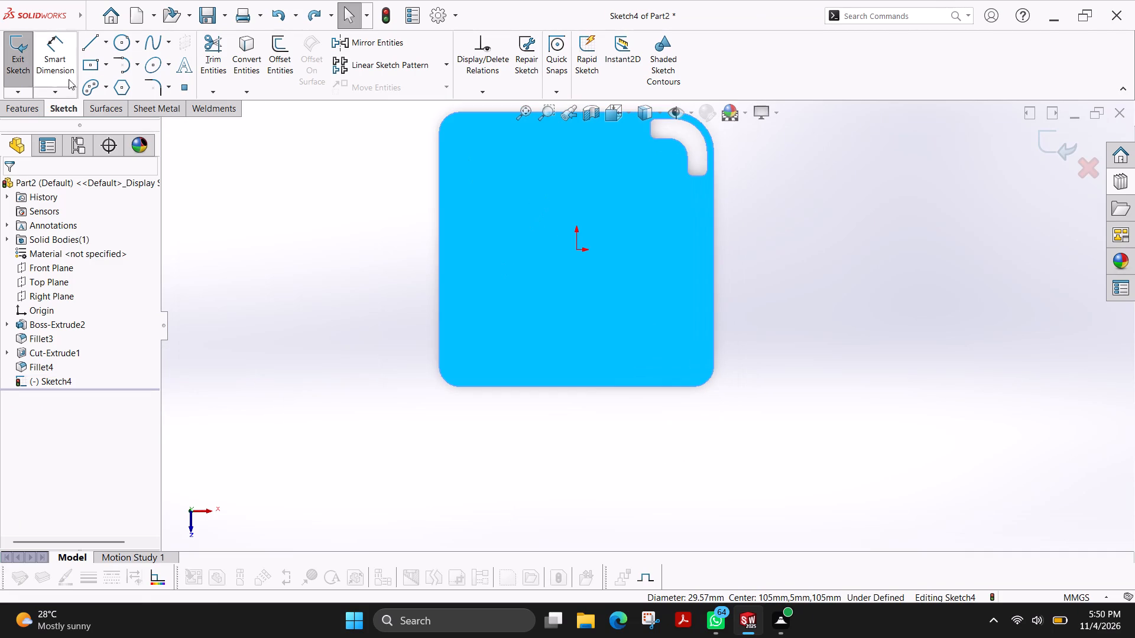
{"action": "left_click", "coordinate": [24, 74]}
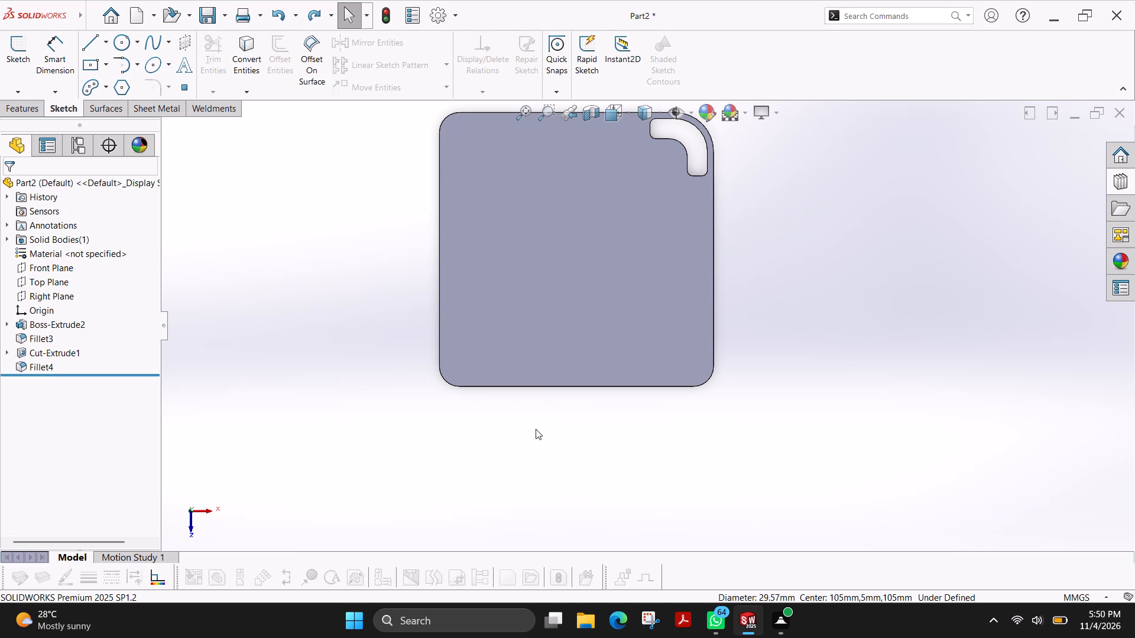
Start a new sketch on the plate part and expand the feature tree to choose its sketch plane.
{"action": "middle_click_drag", "start_coordinate": [604, 395], "coordinate": [621, 208]}
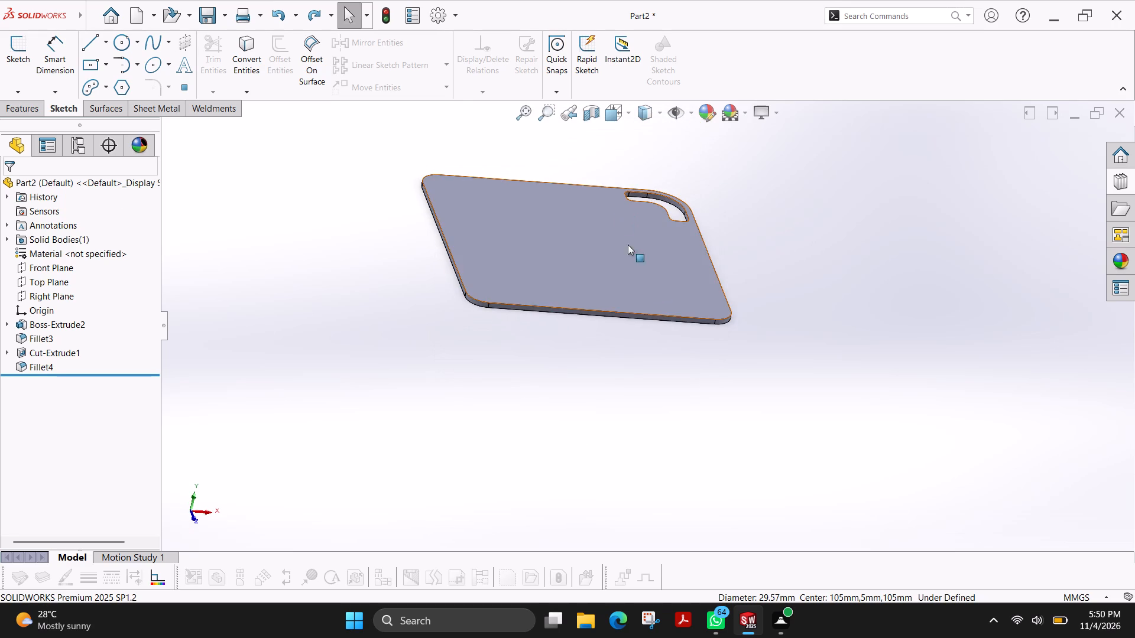
{"action": "middle_click_drag", "start_coordinate": [662, 361], "coordinate": [641, 321]}
{"action": "scroll", "coordinate": [641, 321], "scroll_direction": "up", "scroll_amount": 1}
{"action": "scroll", "coordinate": [643, 320], "scroll_direction": "down", "scroll_amount": 2}
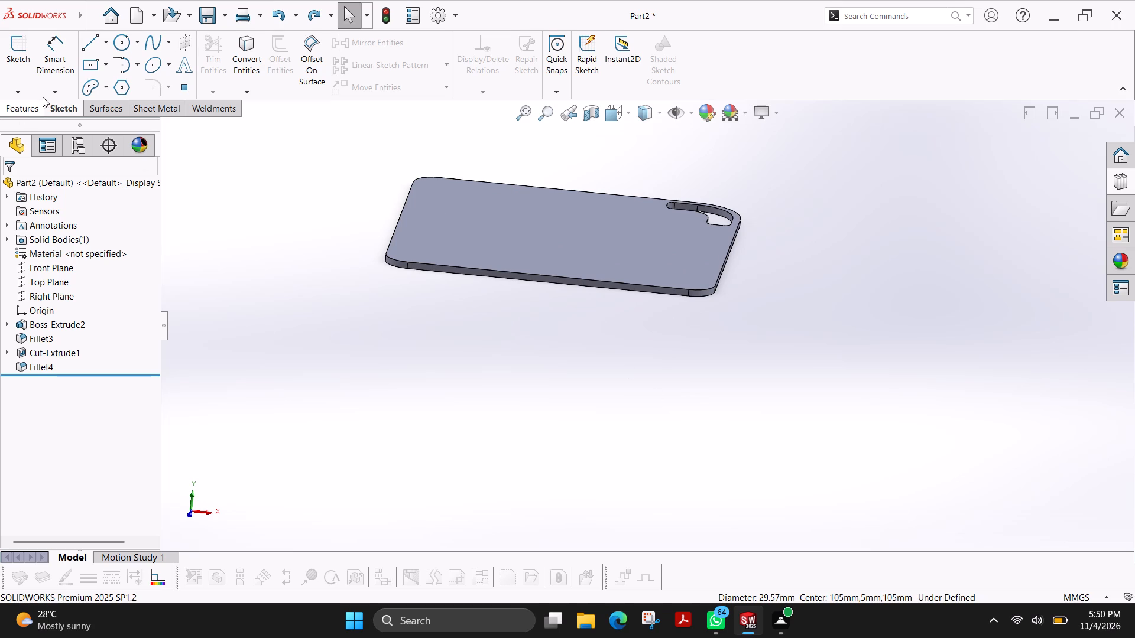
{"action": "left_click", "coordinate": [22, 50]}
{"action": "left_click", "coordinate": [166, 126]}
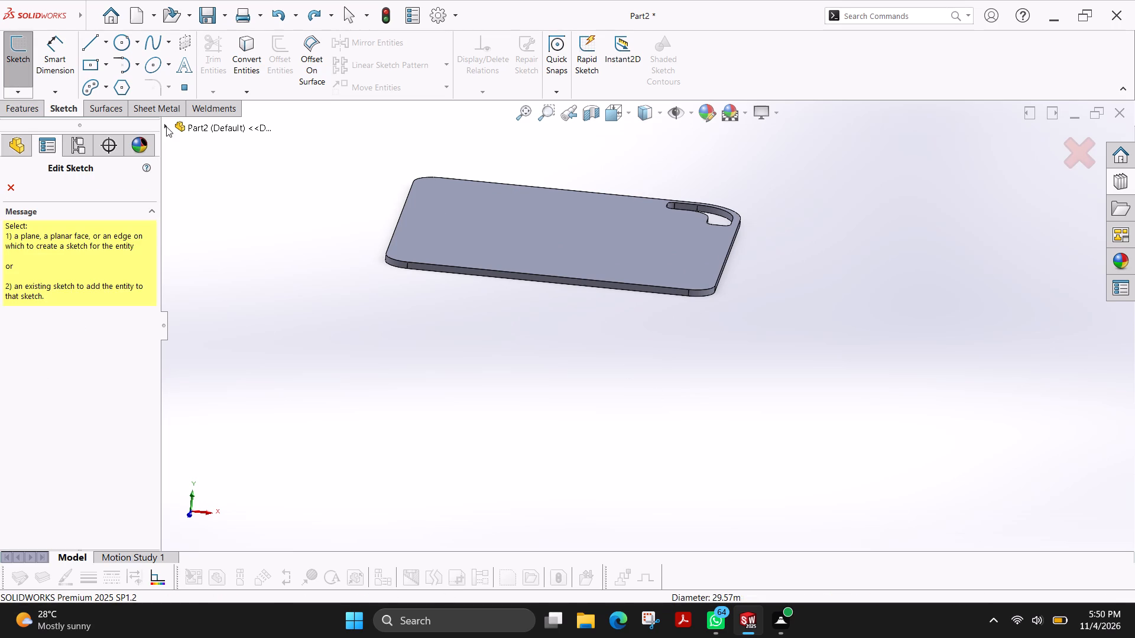
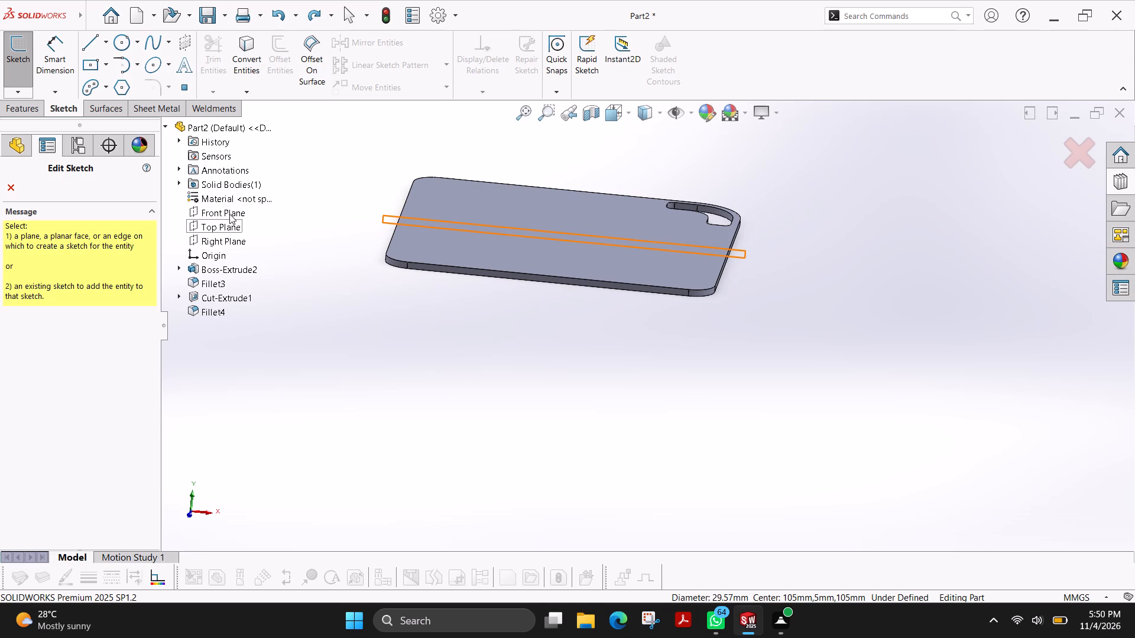
Choose the Front Plane as the plane for the new sketch.
{"action": "left_click", "coordinate": [229, 214]}
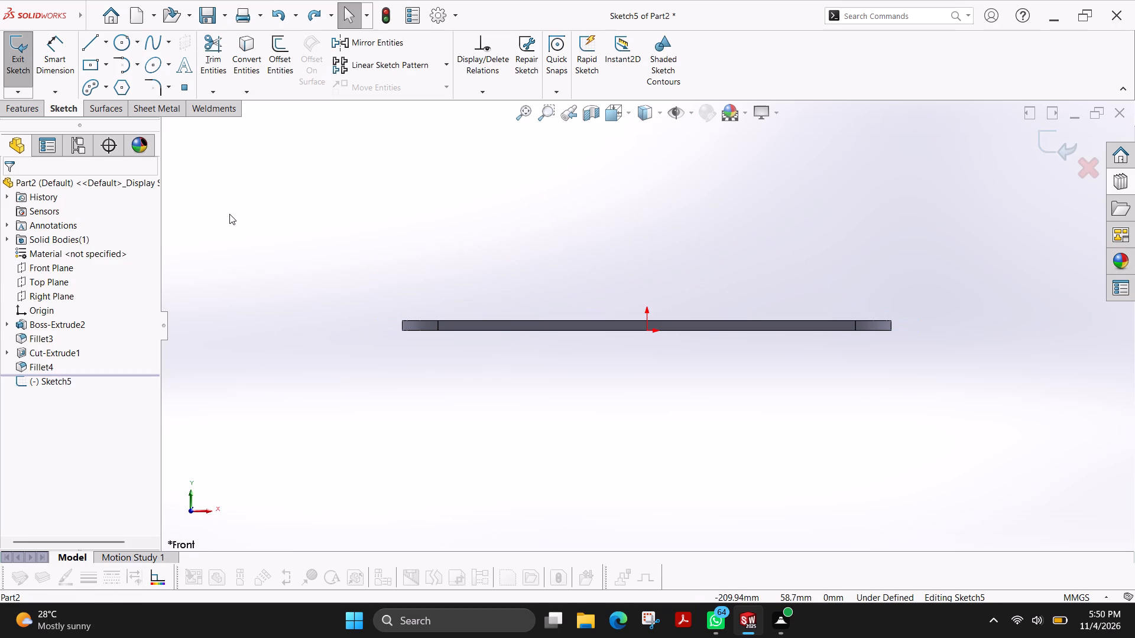
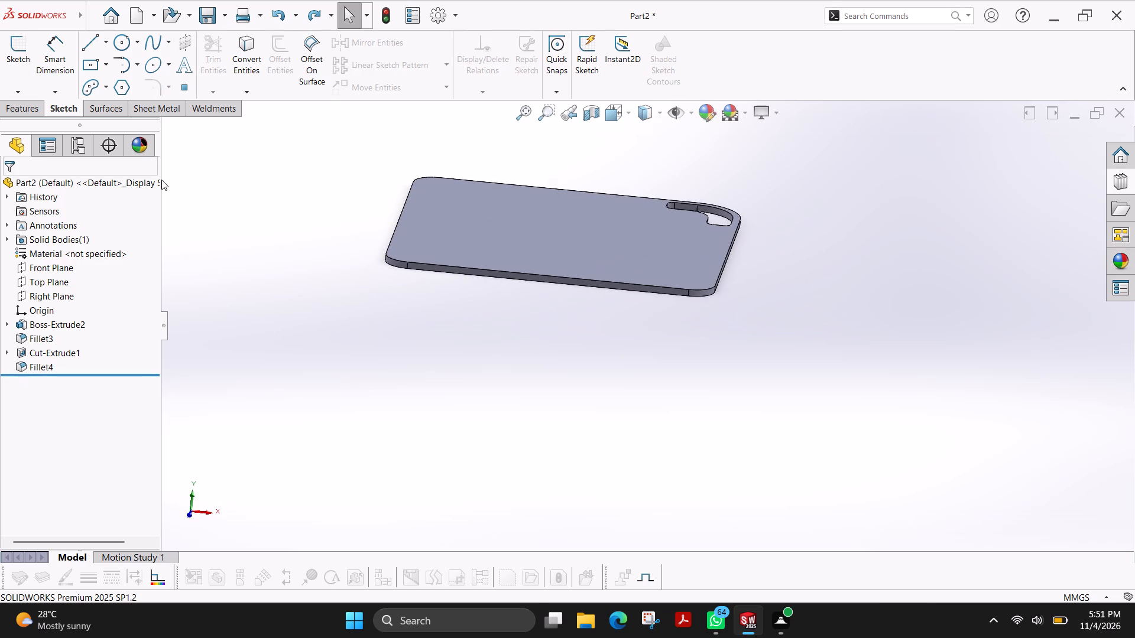
Start a new sketch on the Front Plane of the plate part.
{"action": "left_click", "coordinate": [27, 63]}
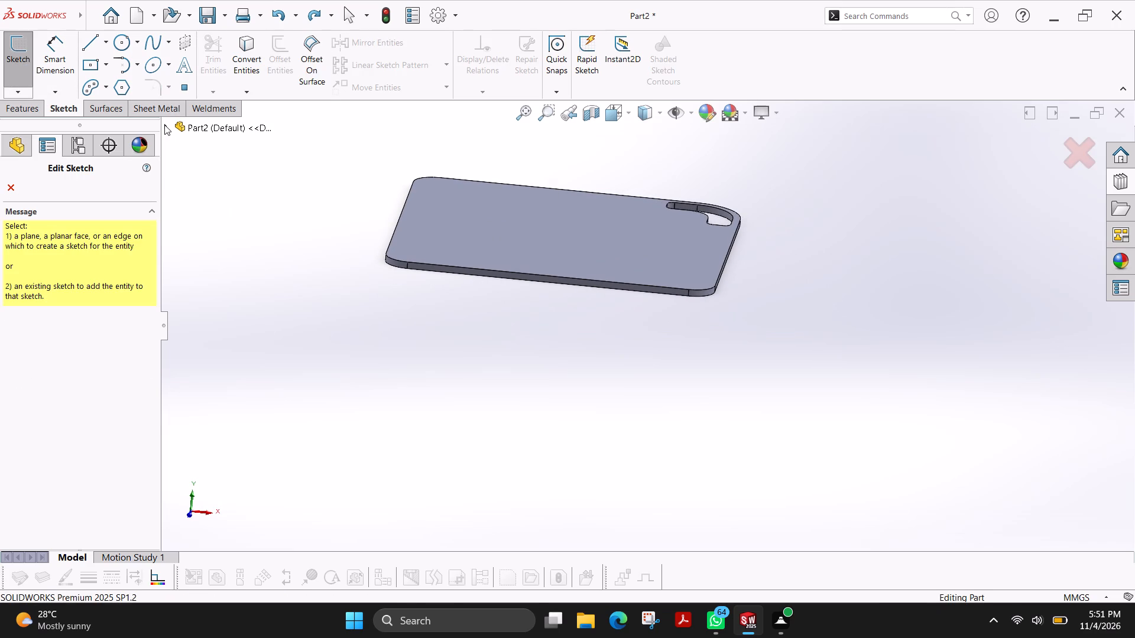
{"action": "left_click", "coordinate": [164, 125]}
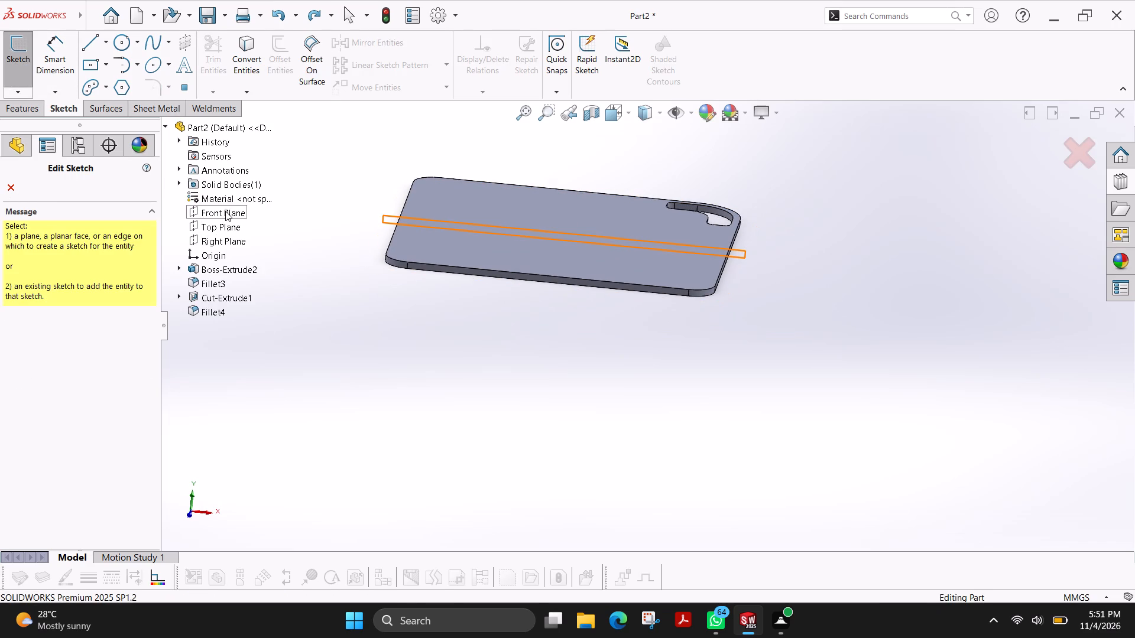
{"action": "left_click", "coordinate": [225, 211]}
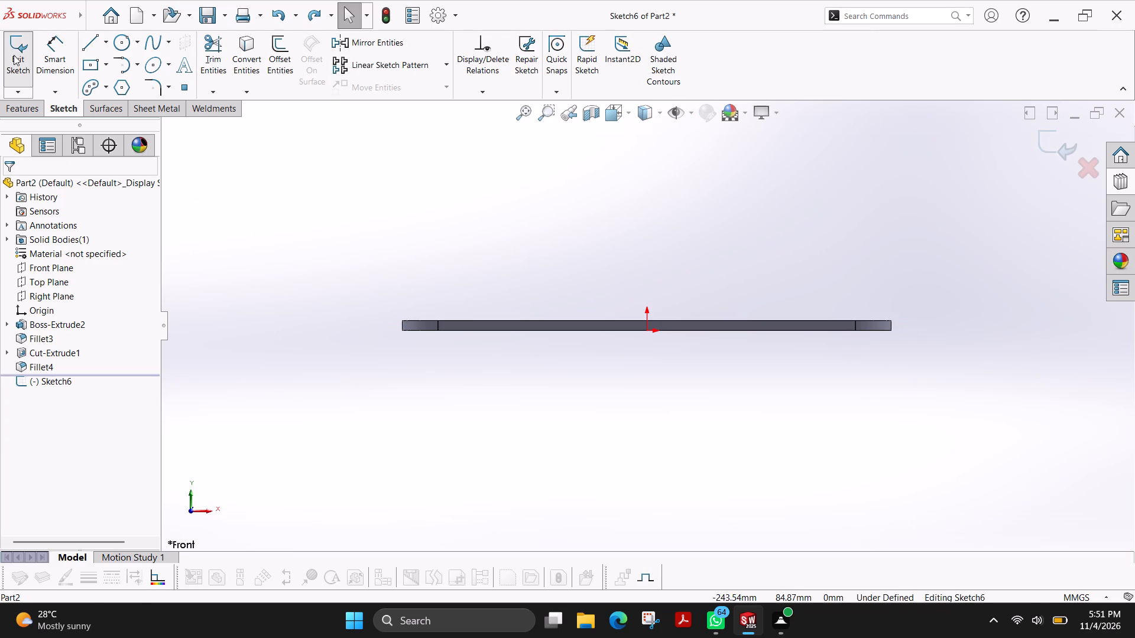
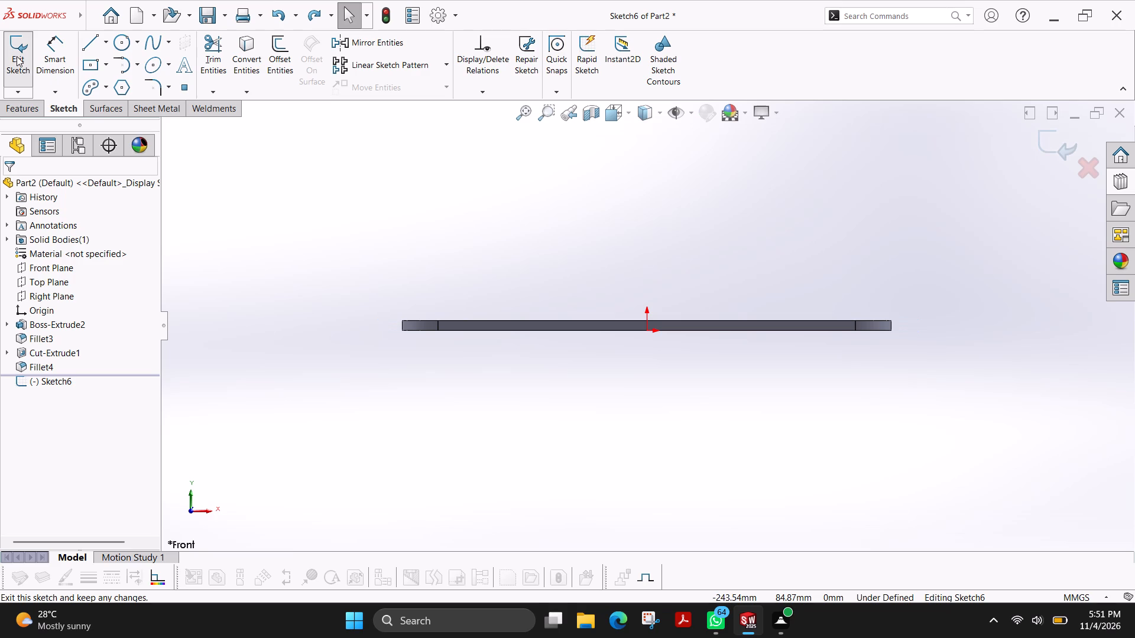
Exit the empty Front Plane sketch.
{"action": "left_click", "coordinate": [17, 56]}
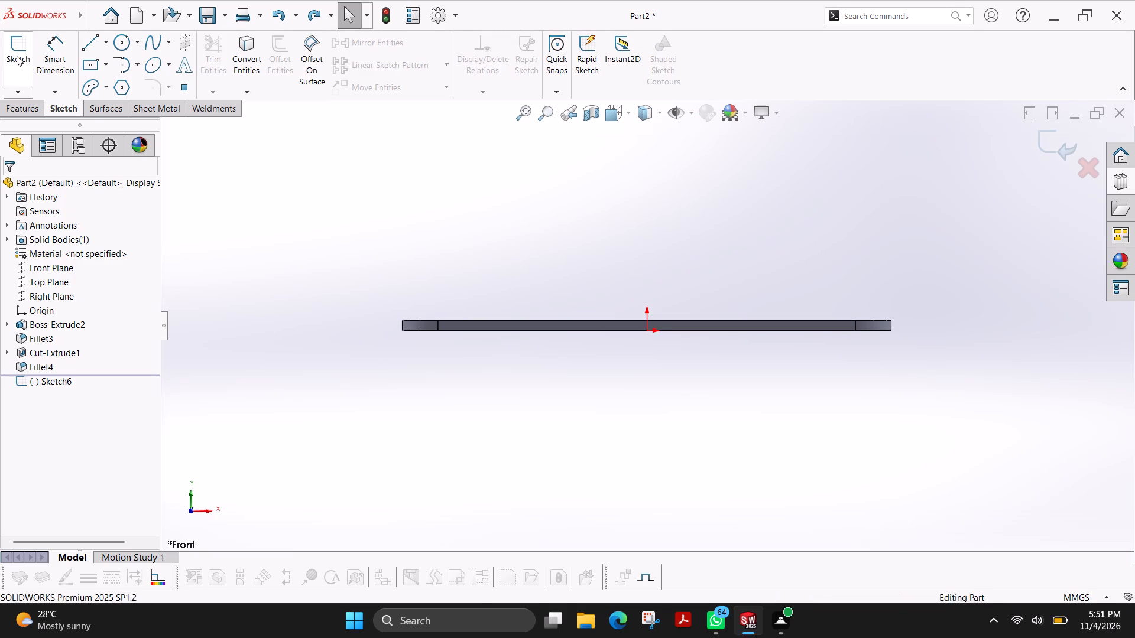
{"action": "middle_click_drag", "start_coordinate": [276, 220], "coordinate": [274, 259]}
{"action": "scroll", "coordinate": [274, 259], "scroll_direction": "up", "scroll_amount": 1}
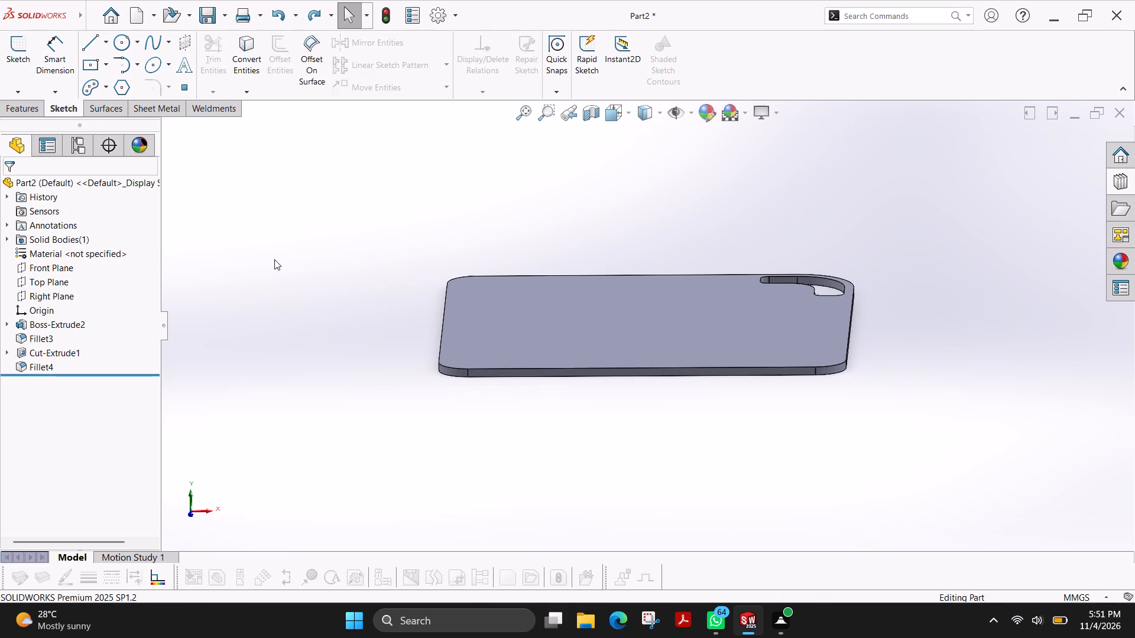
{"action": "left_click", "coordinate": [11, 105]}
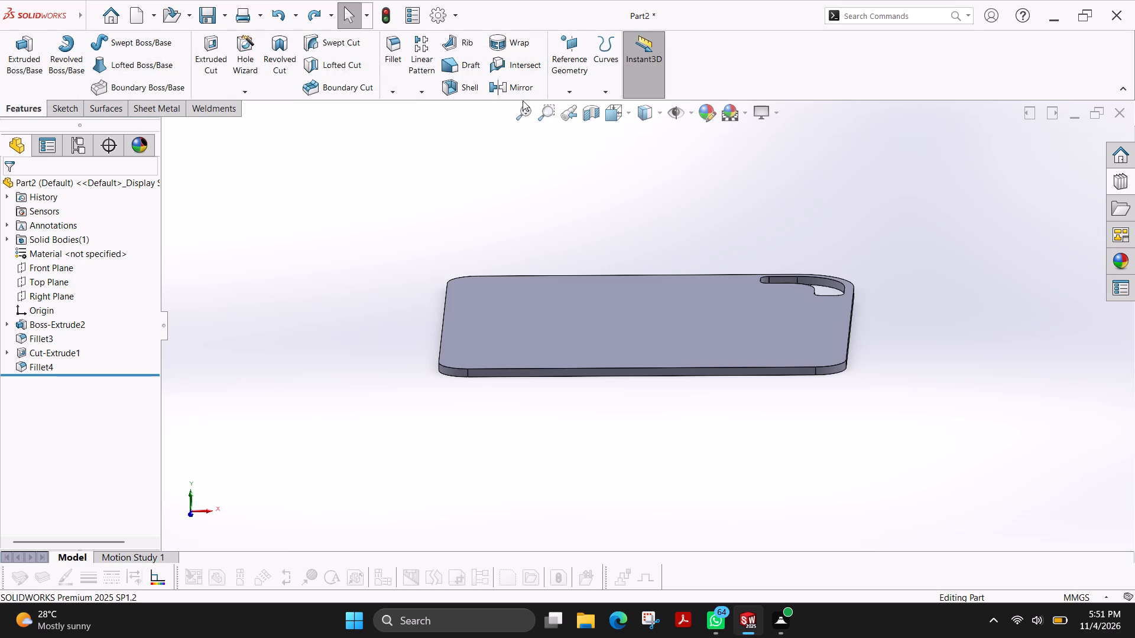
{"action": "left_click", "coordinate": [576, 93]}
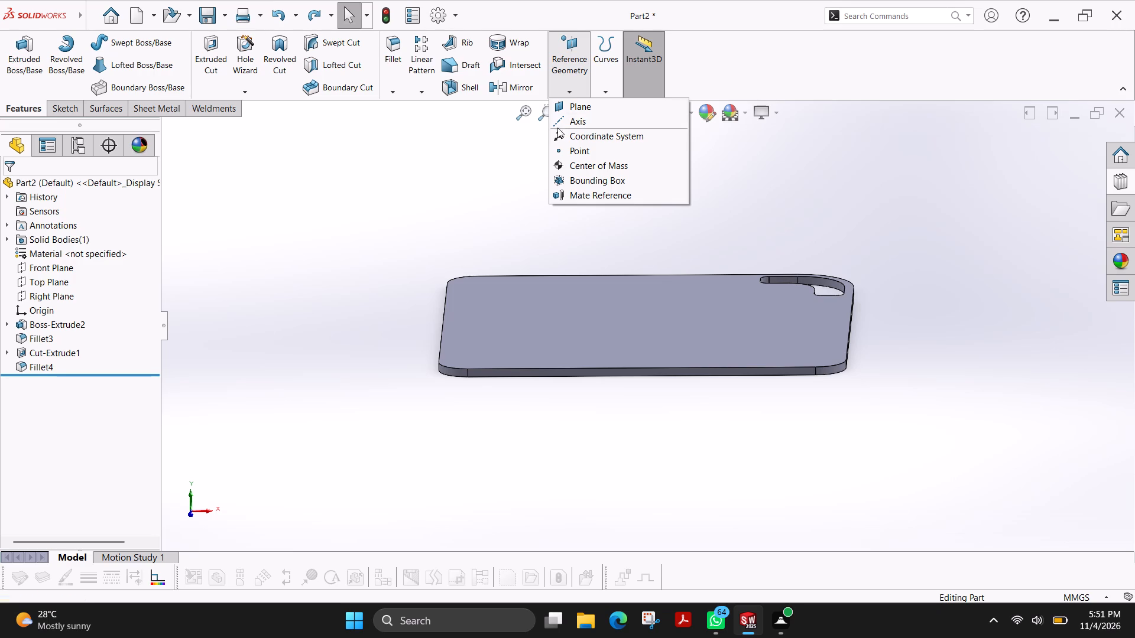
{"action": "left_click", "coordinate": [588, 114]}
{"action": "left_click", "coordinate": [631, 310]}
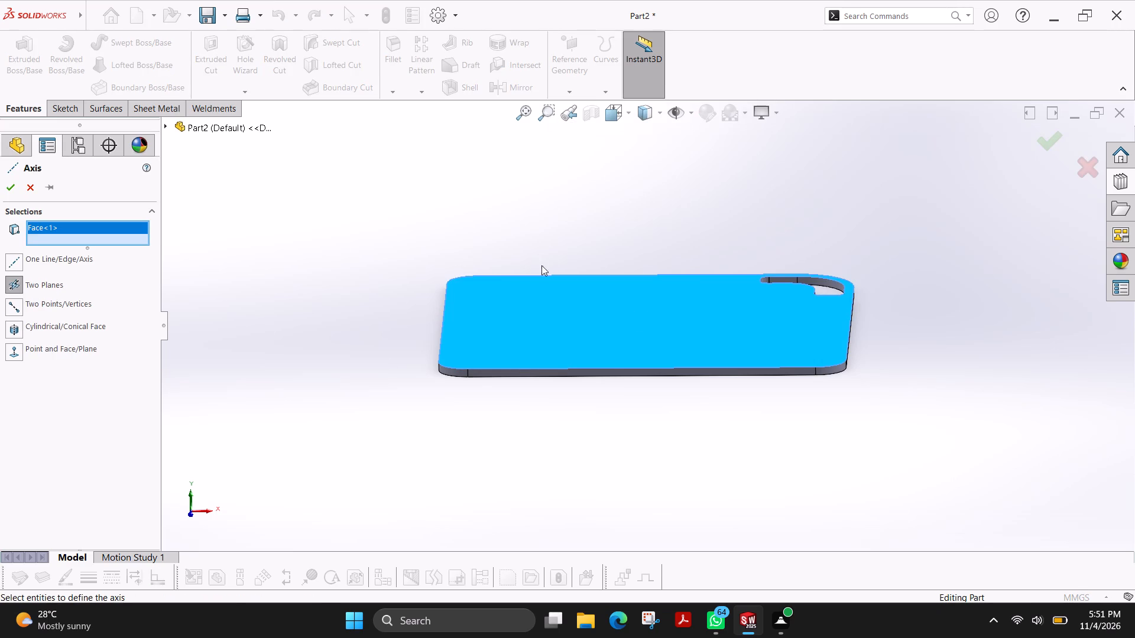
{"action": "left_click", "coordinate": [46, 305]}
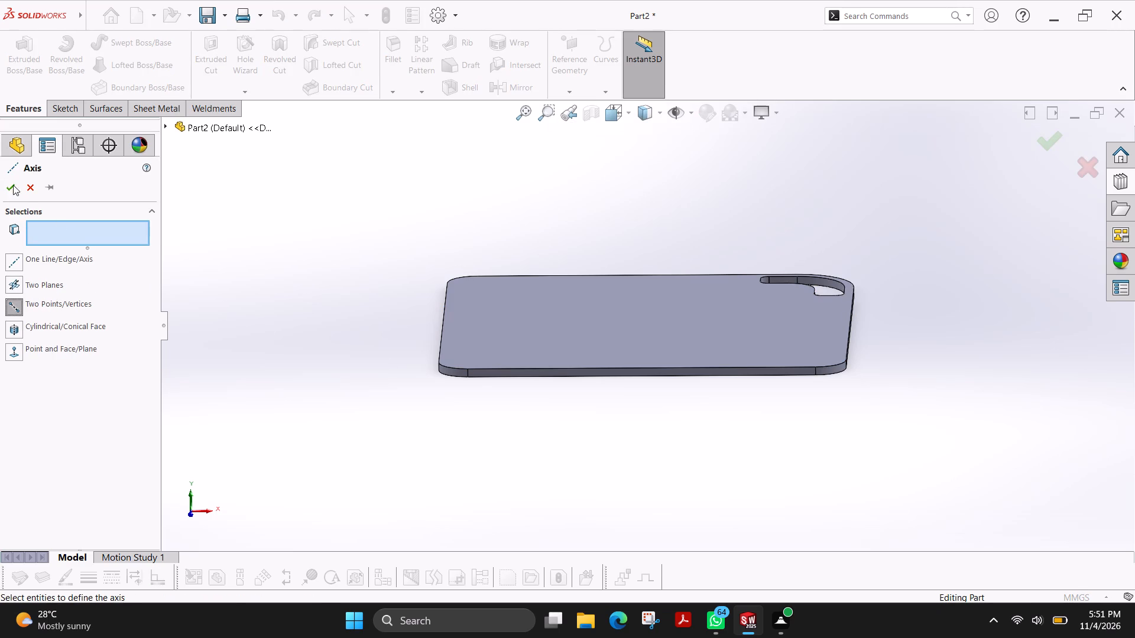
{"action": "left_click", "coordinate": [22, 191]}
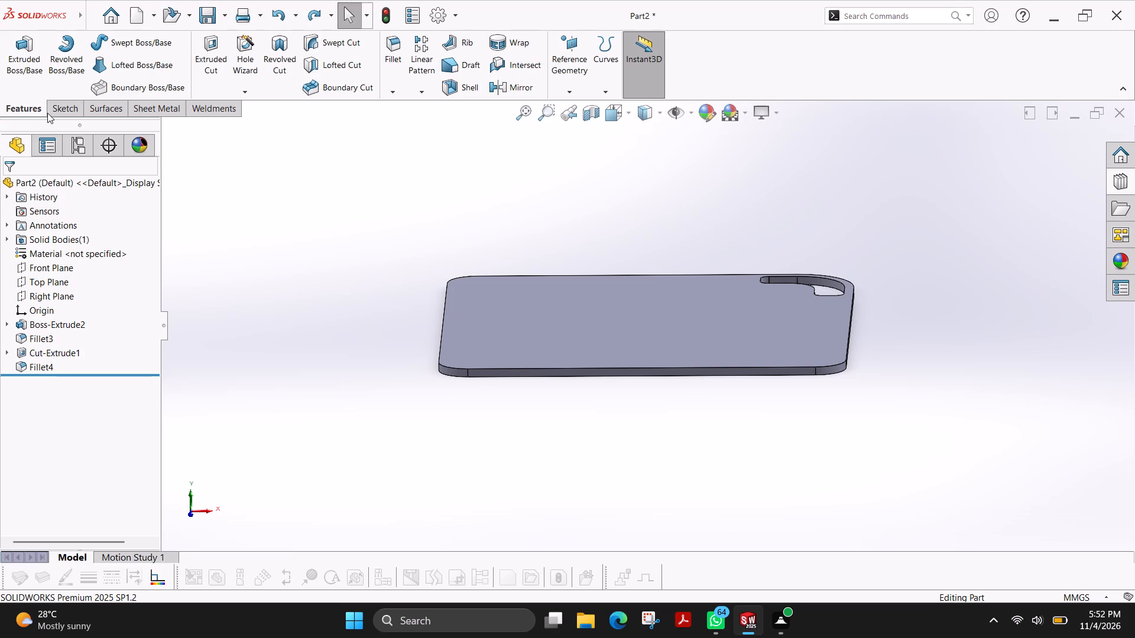
Start a new sketch on the plate part.
{"action": "left_click", "coordinate": [55, 112]}
{"action": "left_click", "coordinate": [29, 81]}
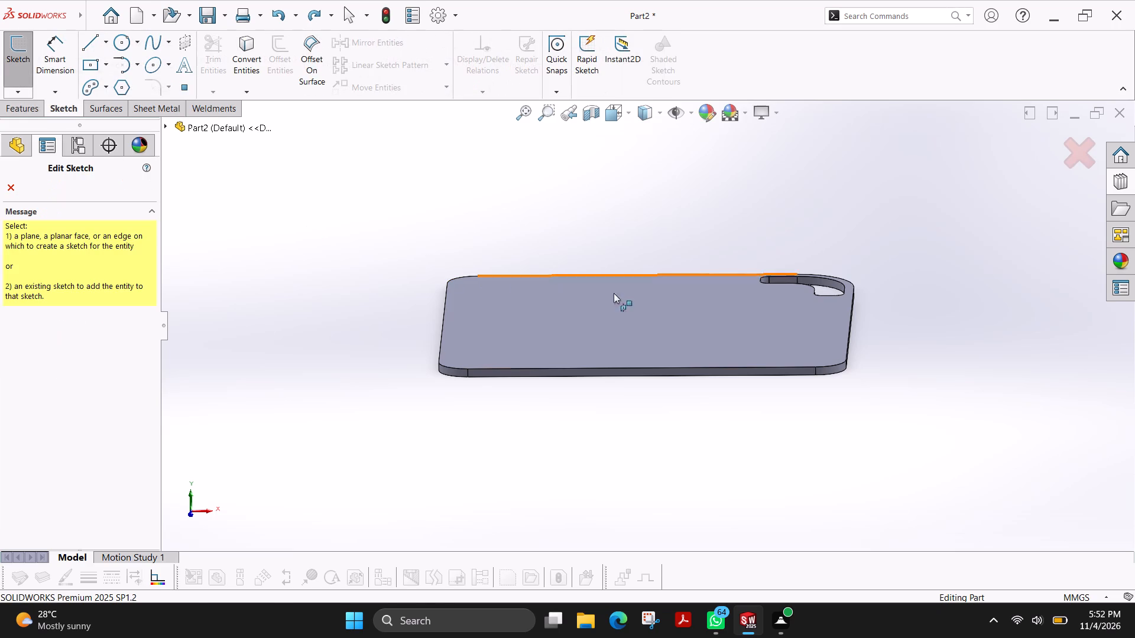
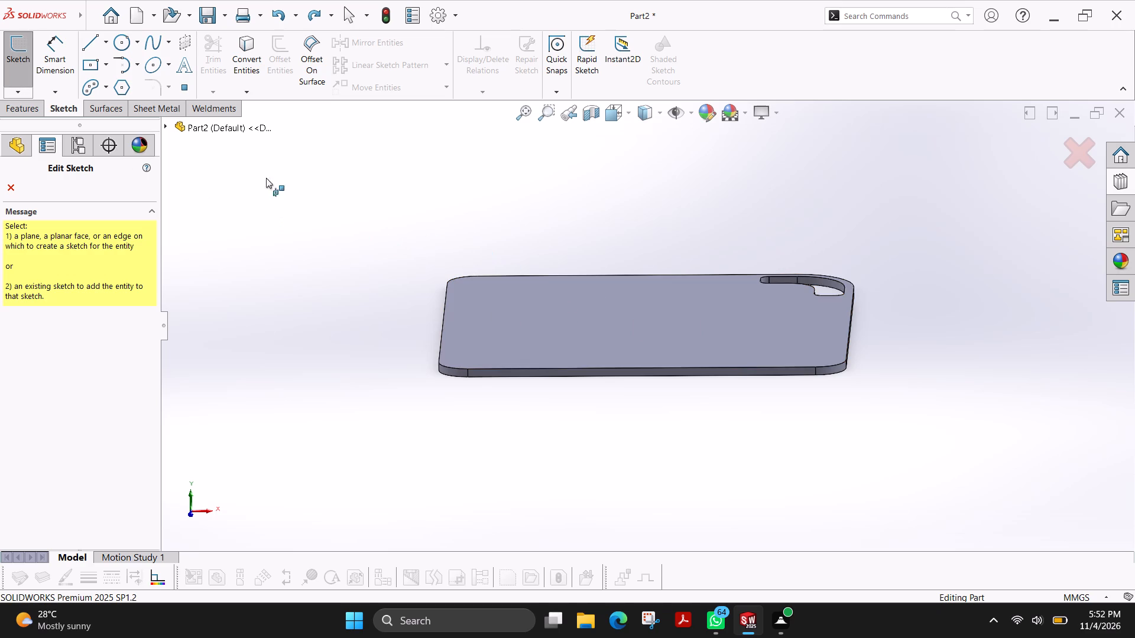
On the plate's top face, sketch a horizontal line near the edge opposite the slot, extending past both side edges.
{"action": "left_click", "coordinate": [592, 301]}
{"action": "left_click", "coordinate": [90, 41]}
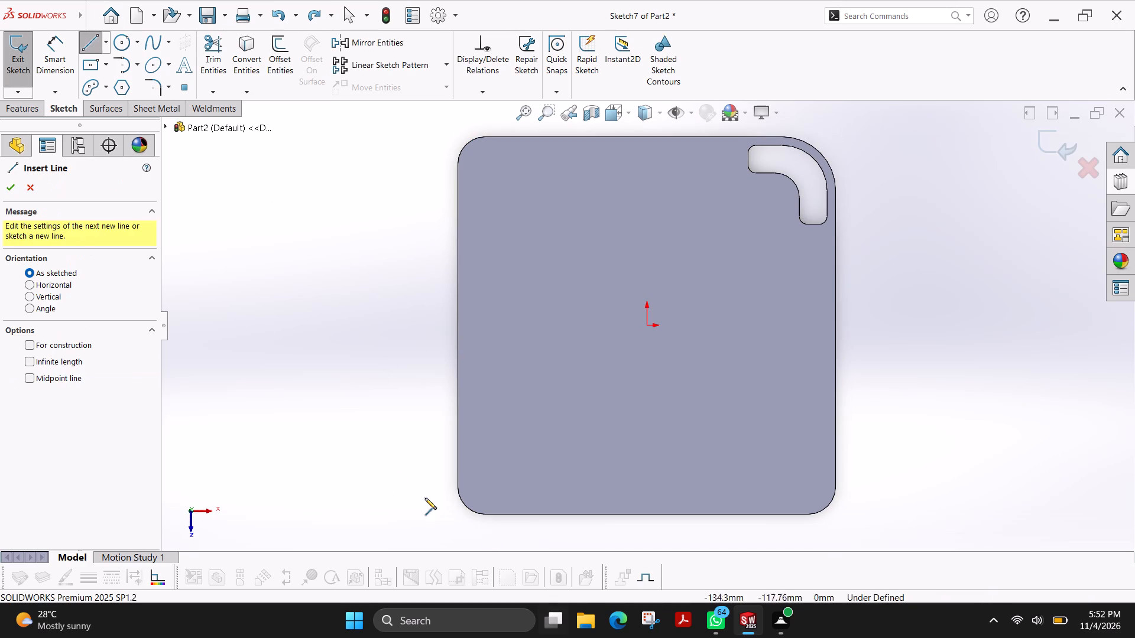
{"action": "left_click", "coordinate": [374, 464]}
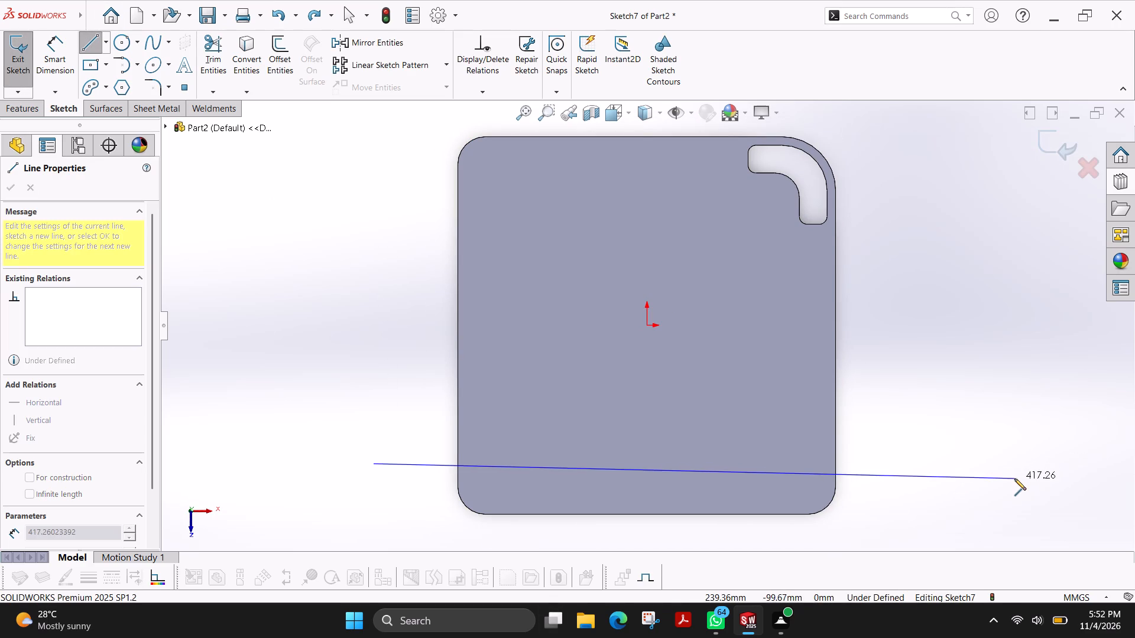
{"action": "left_click", "coordinate": [994, 461]}
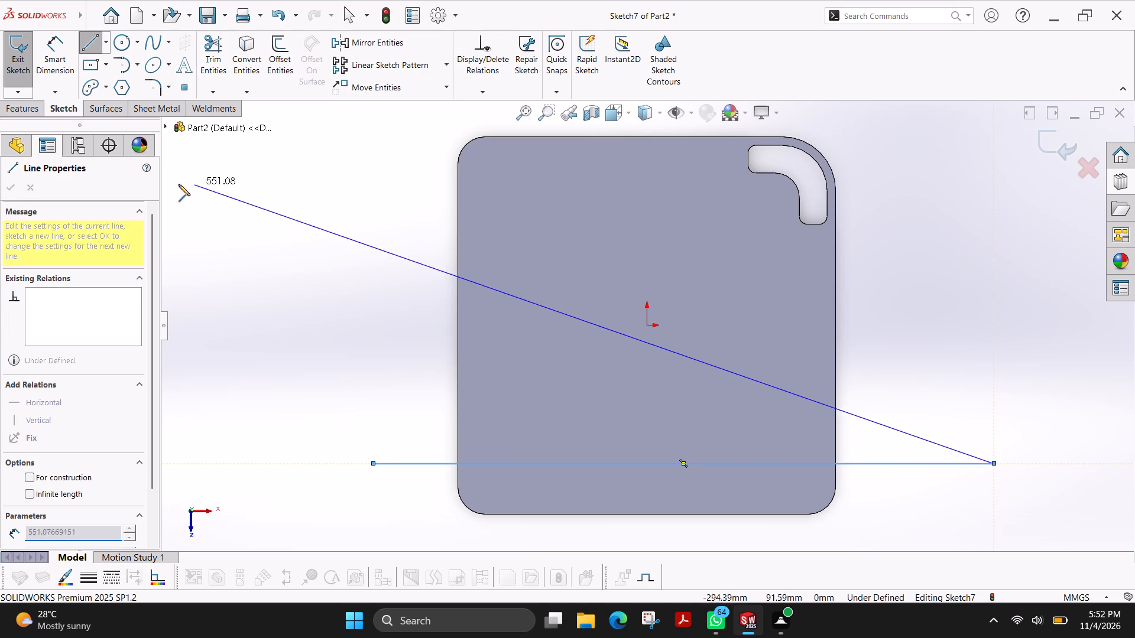
{"action": "right_click", "coordinate": [333, 262]}
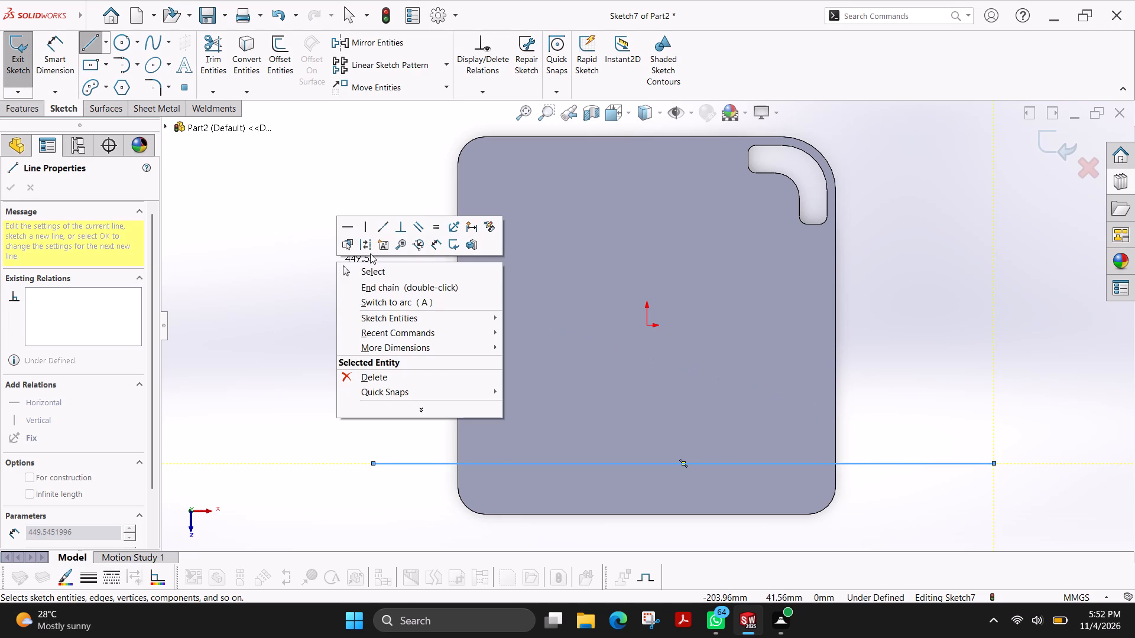
{"action": "left_click", "coordinate": [376, 272]}
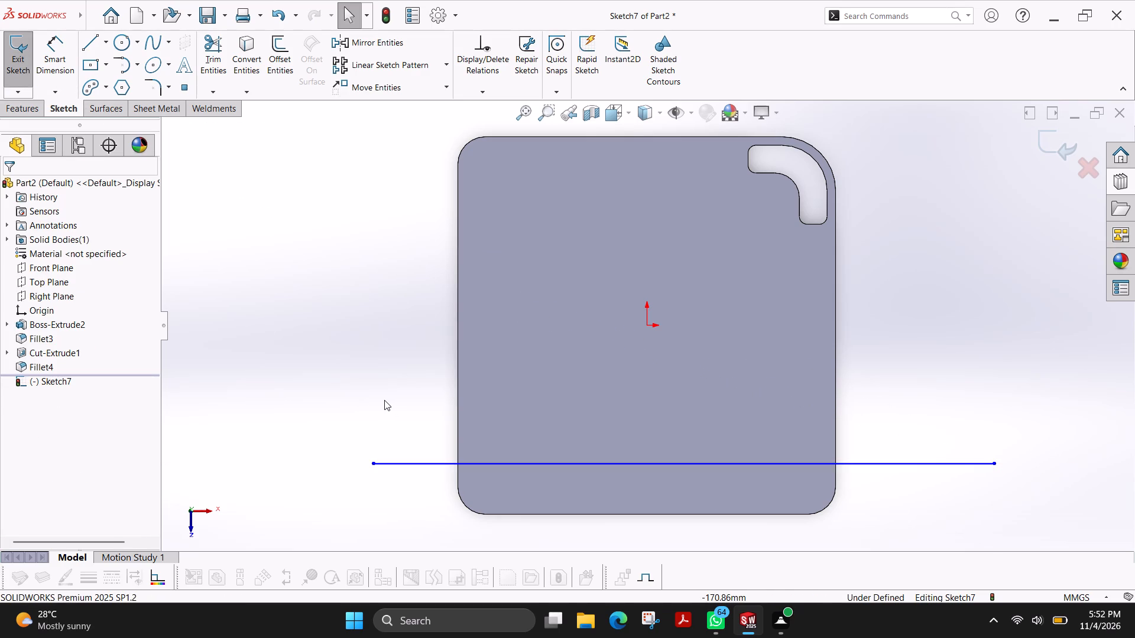
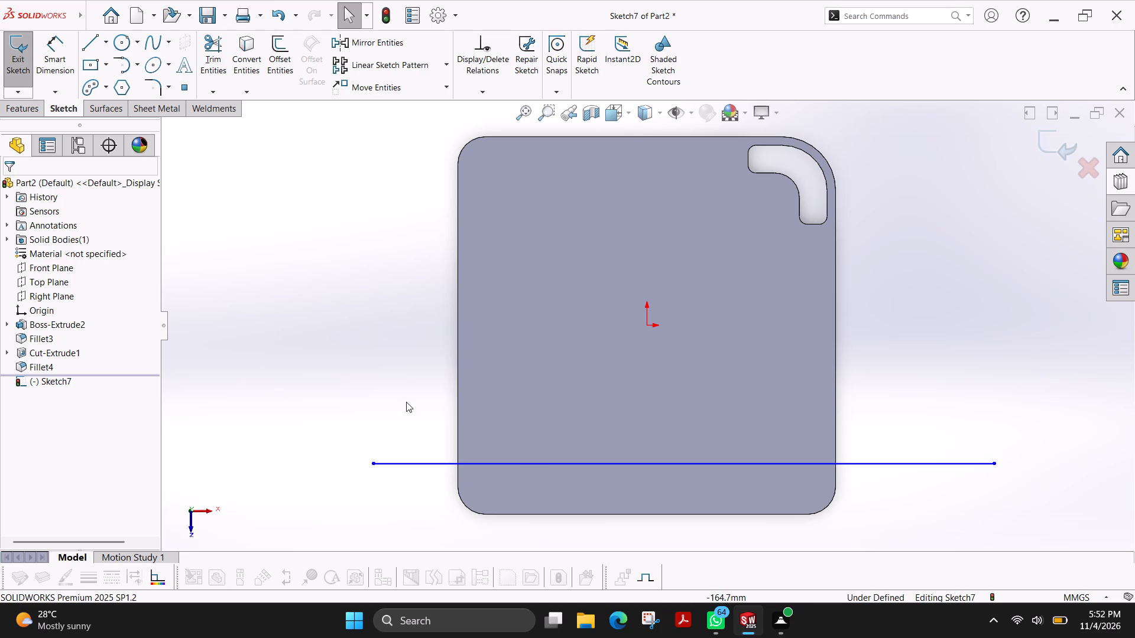
Delete the horizontal line crossing the lower part of the plate's top face from the sketch.
{"action": "scroll", "coordinate": [718, 458], "scroll_direction": "up", "scroll_amount": 2}
{"action": "scroll", "coordinate": [718, 458], "scroll_direction": "down", "scroll_amount": 2}
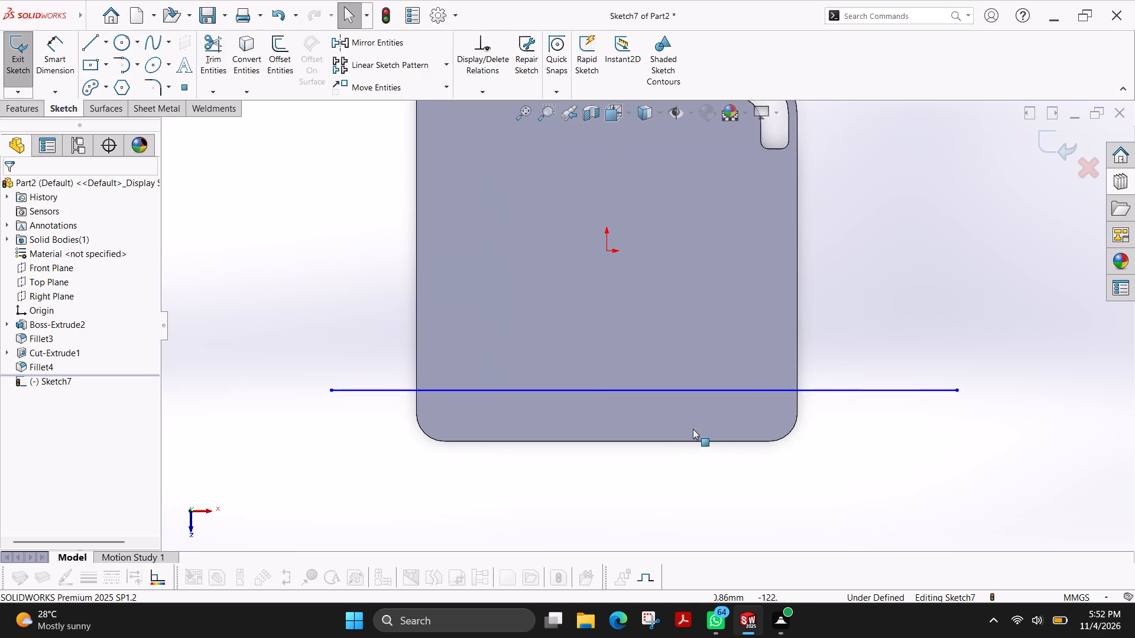
{"action": "left_click", "coordinate": [710, 388]}
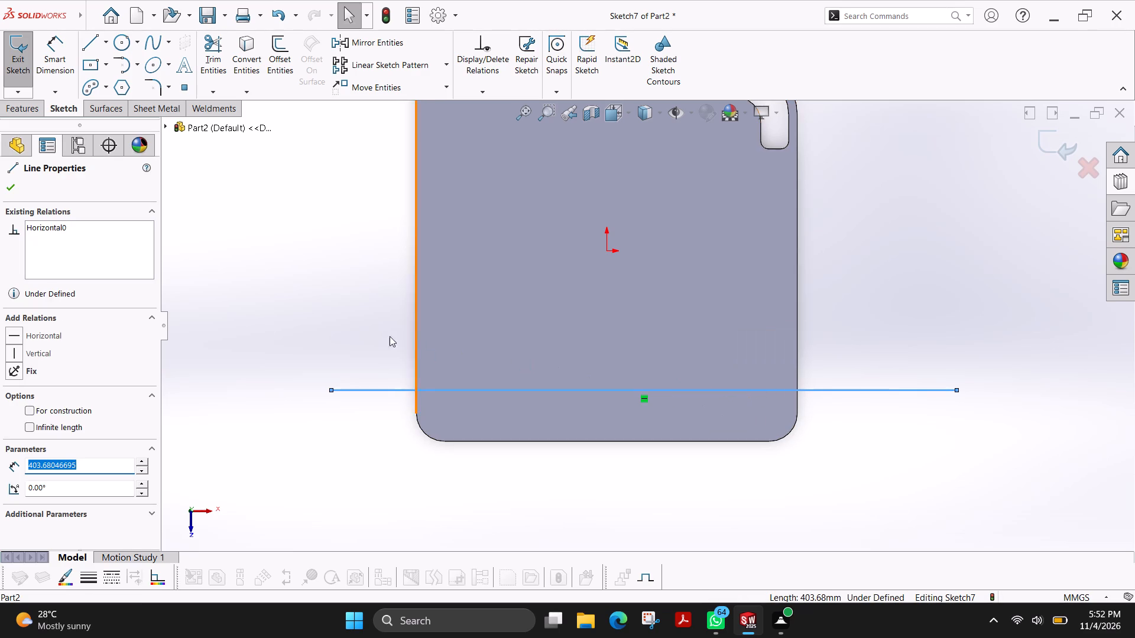
{"action": "key", "text": "Delete"}
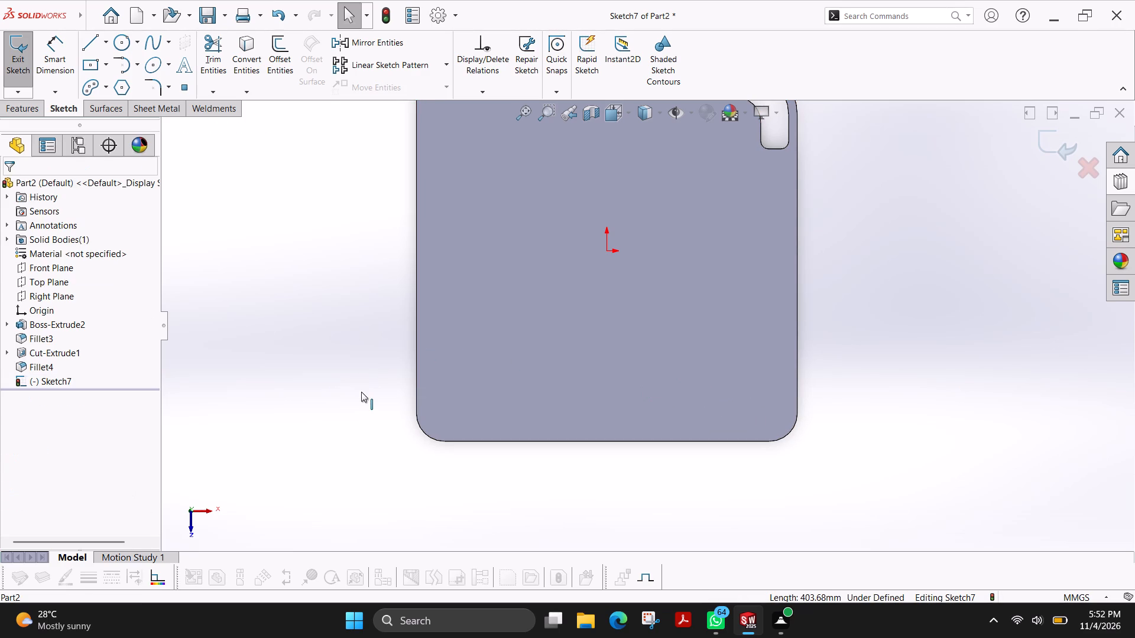
Sketch a centre-based circle on the plate's top face, centred on the lower-right corner fillet's arc centre.
{"action": "left_click", "coordinate": [120, 42]}
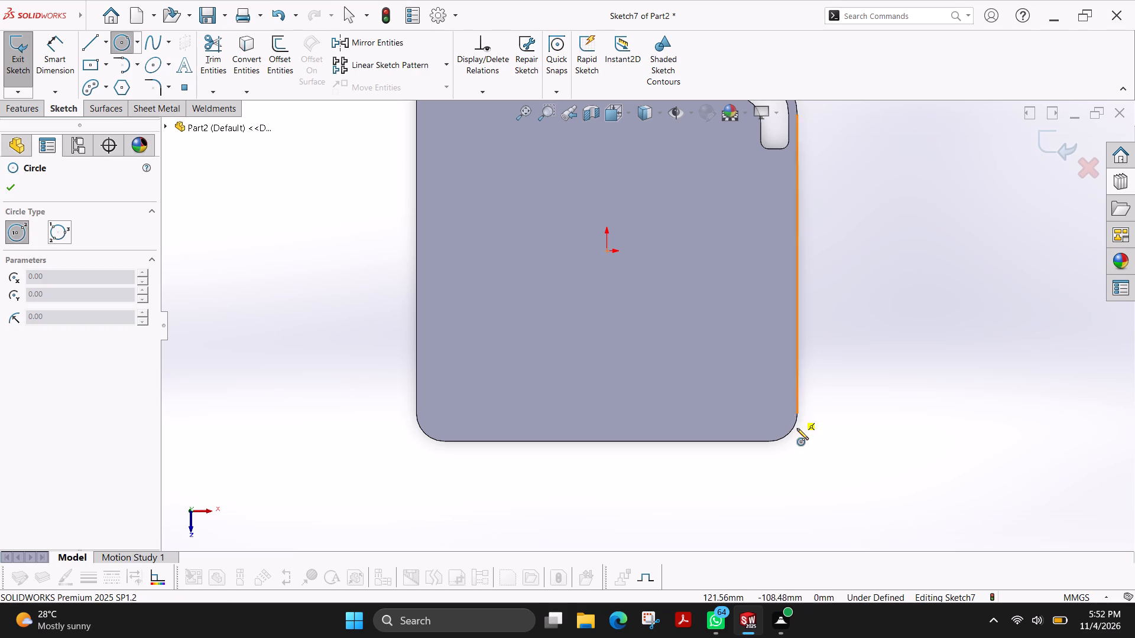
{"action": "left_click", "coordinate": [768, 413]}
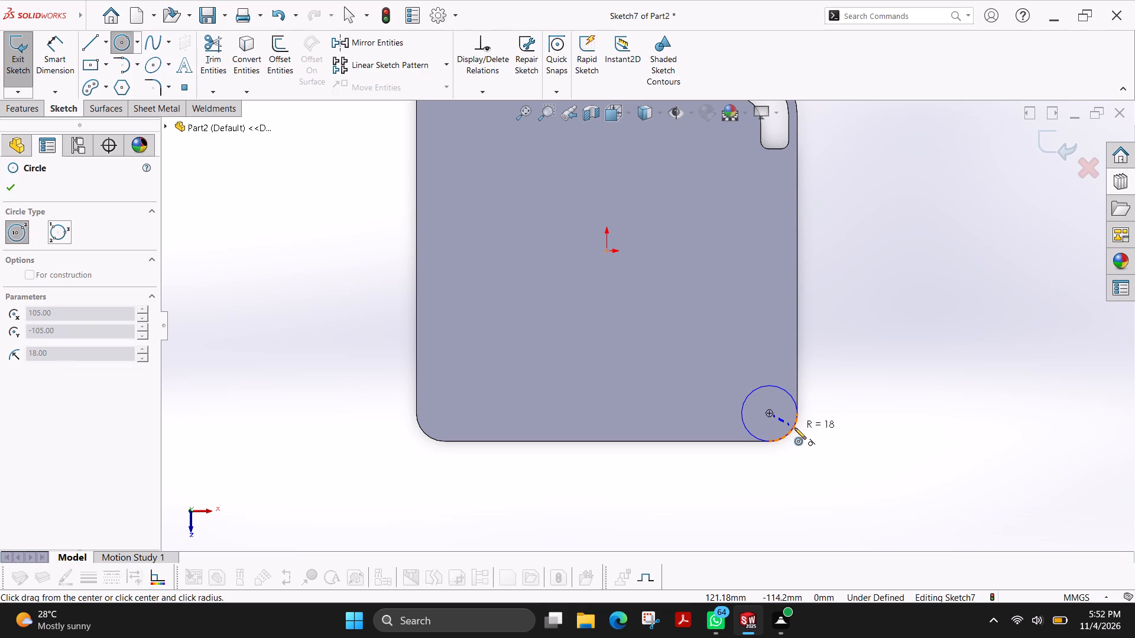
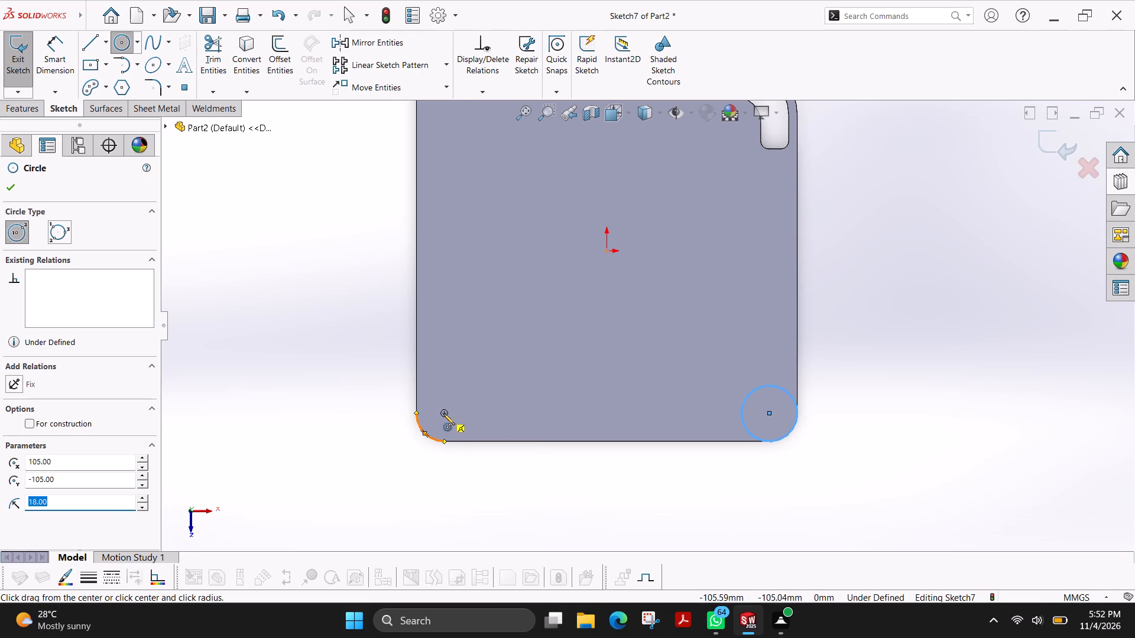
Sketch an 18 mm radius circle on the plate's top face, centred on the lower-left corner fillet's arc centre.
{"action": "left_click", "coordinate": [443, 414]}
{"action": "left_click", "coordinate": [431, 438]}
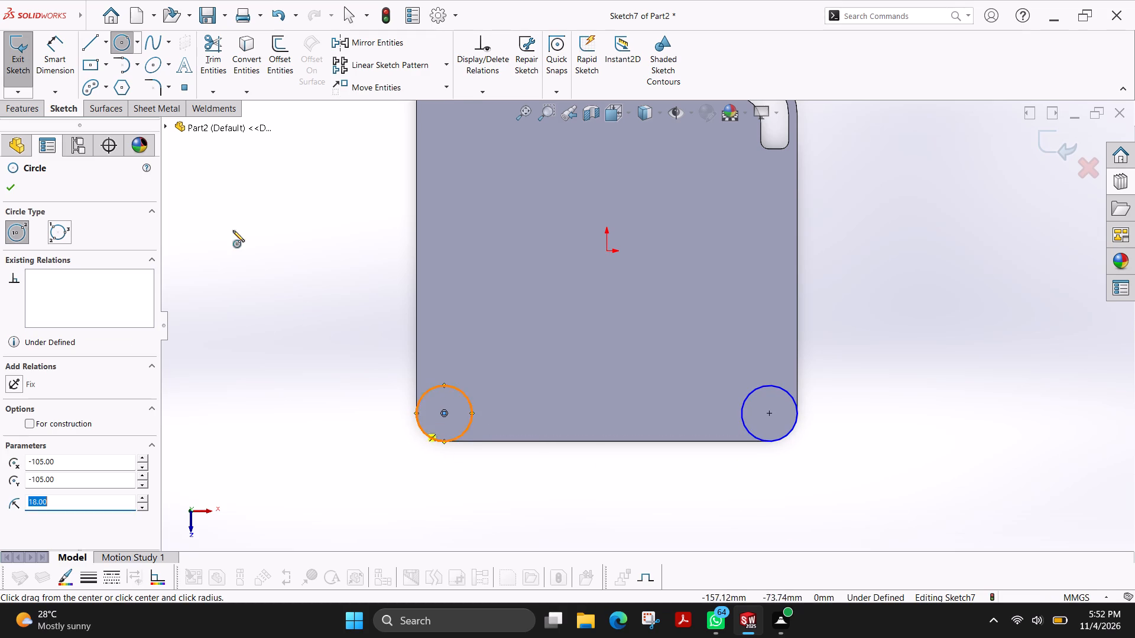
Sketch a horizontal line through both corner circles' centres, extending past the left and right edges of the plate.
{"action": "left_click", "coordinate": [83, 43]}
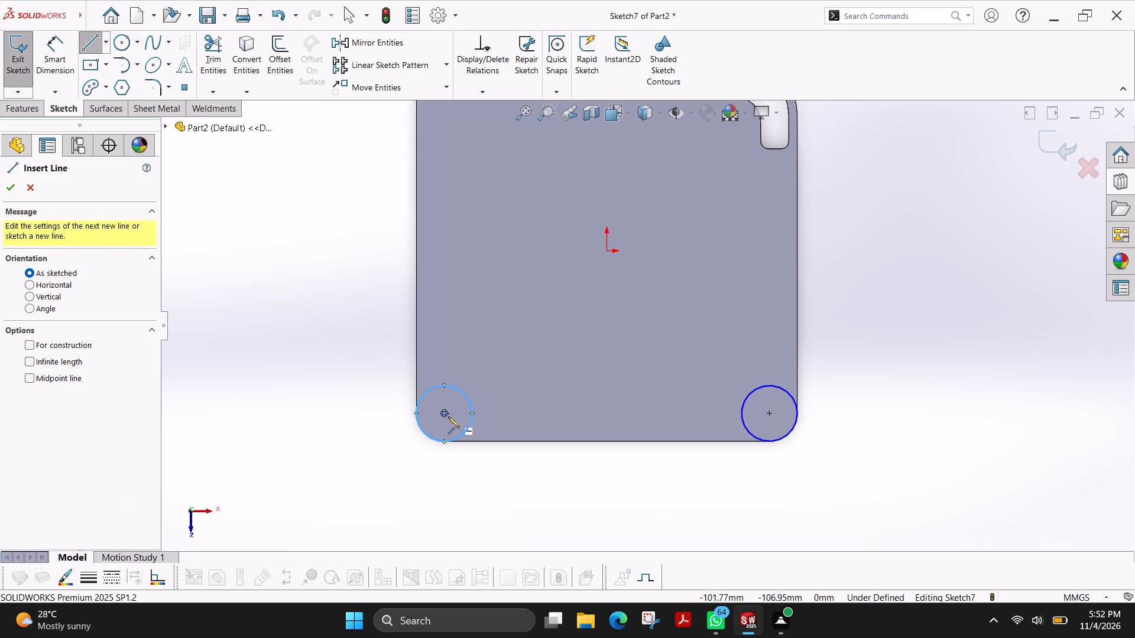
{"action": "left_click", "coordinate": [354, 414]}
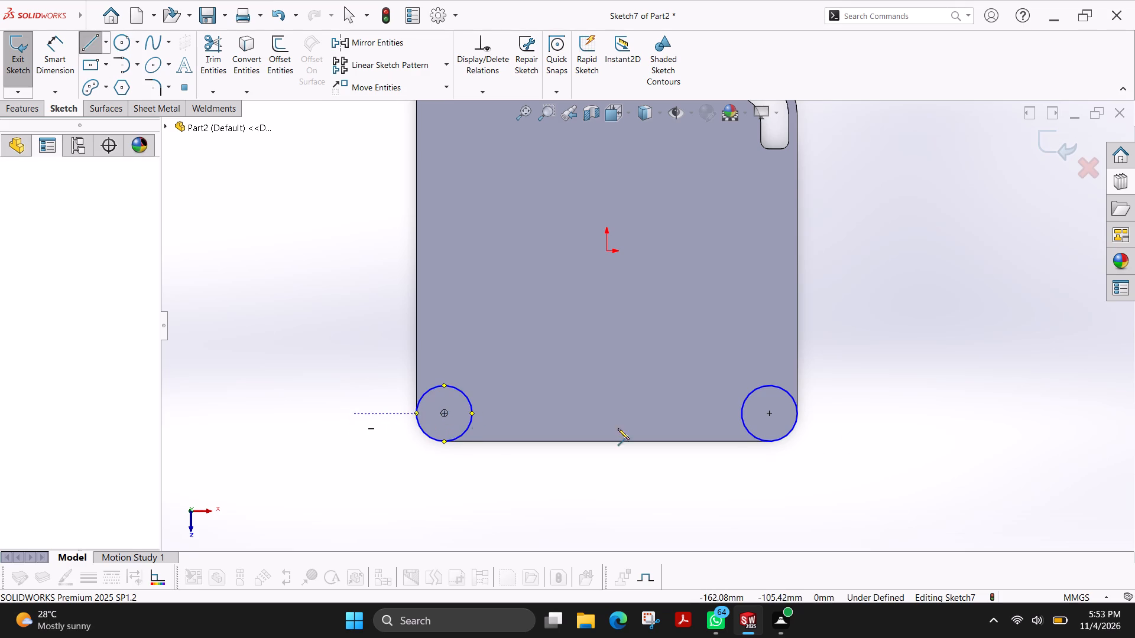
{"action": "left_click", "coordinate": [890, 411]}
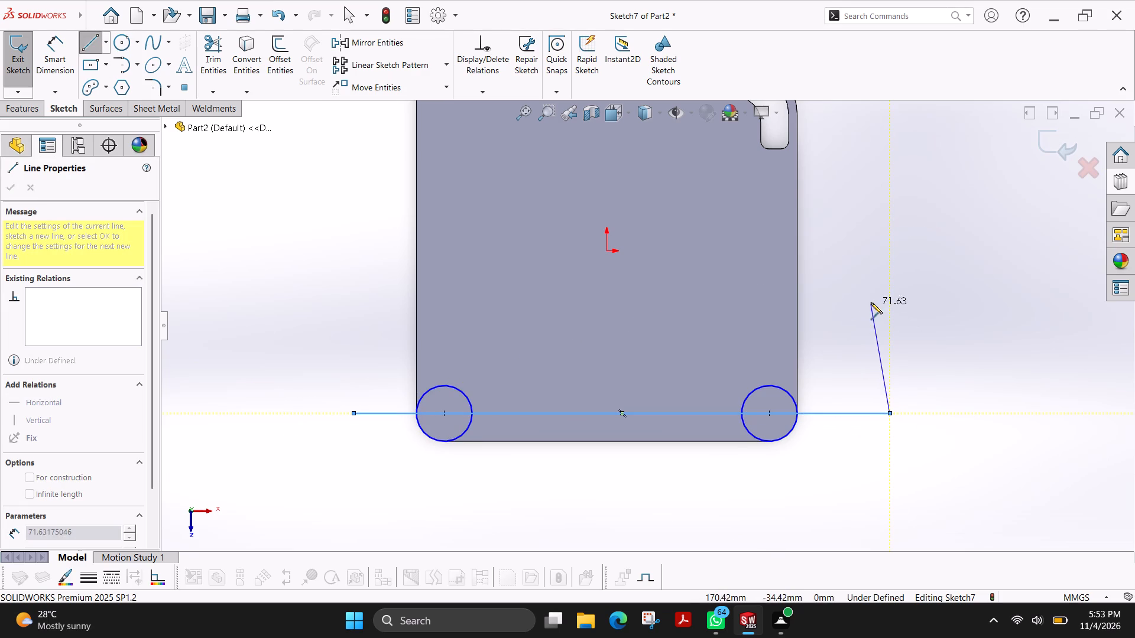
{"action": "right_click", "coordinate": [873, 299]}
{"action": "left_click", "coordinate": [893, 301]}
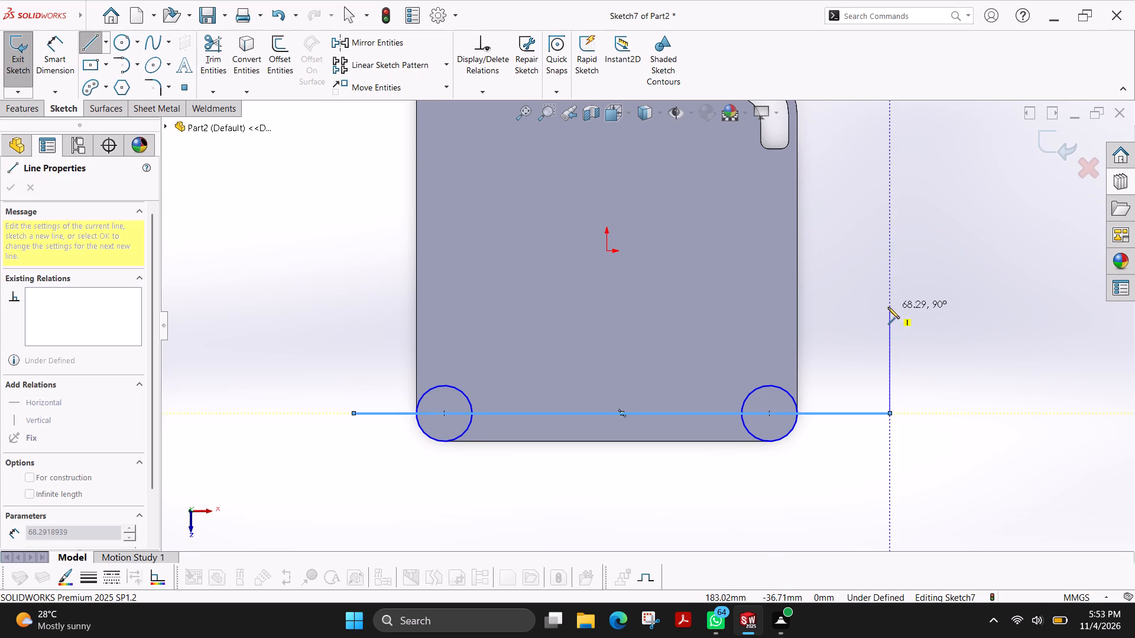
{"action": "right_click", "coordinate": [887, 307]}
{"action": "left_click", "coordinate": [900, 315]}
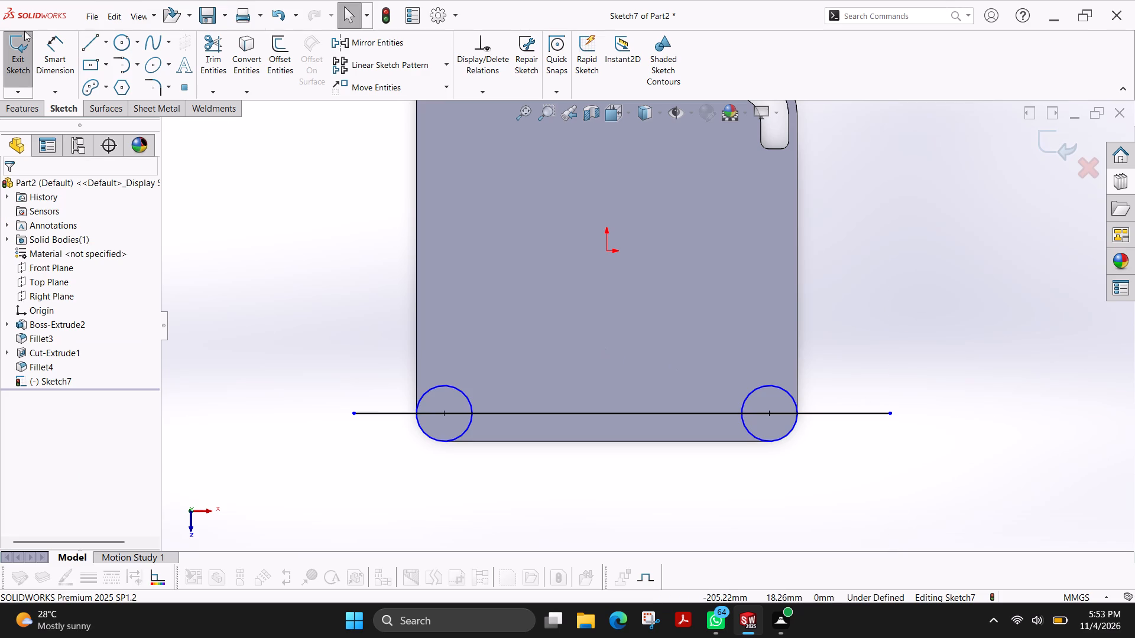
Power trim both corner circles completely out of the sketch, keeping only the horizontal line.
{"action": "left_click", "coordinate": [211, 57]}
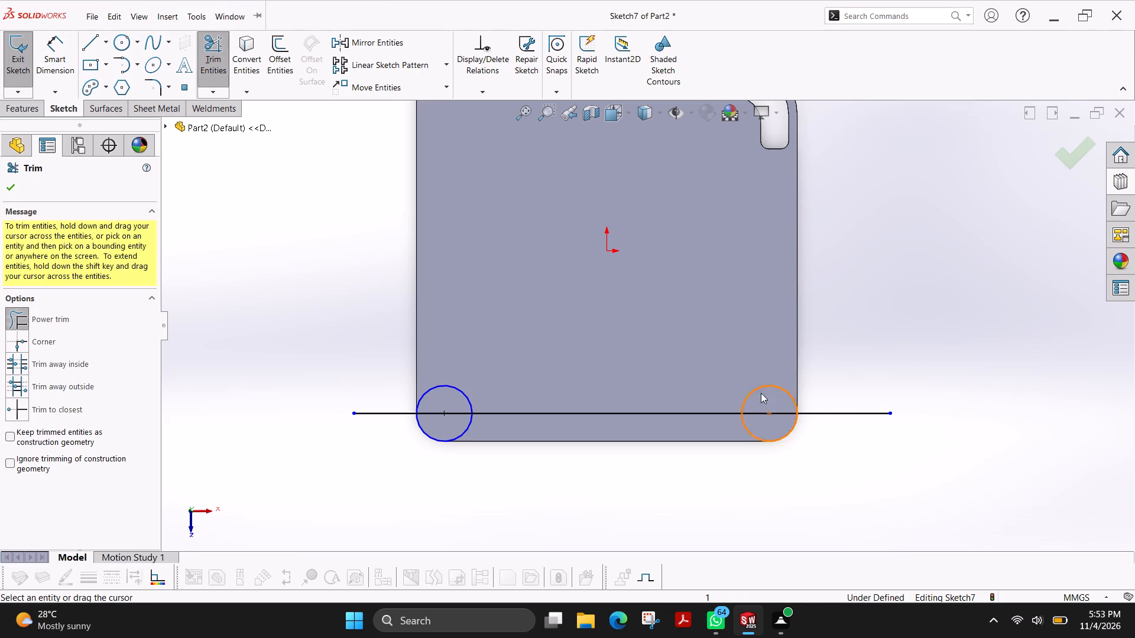
{"action": "left_click_drag", "start_coordinate": [737, 380], "coordinate": [771, 394]}
{"action": "left_click_drag", "start_coordinate": [713, 451], "coordinate": [777, 435]}
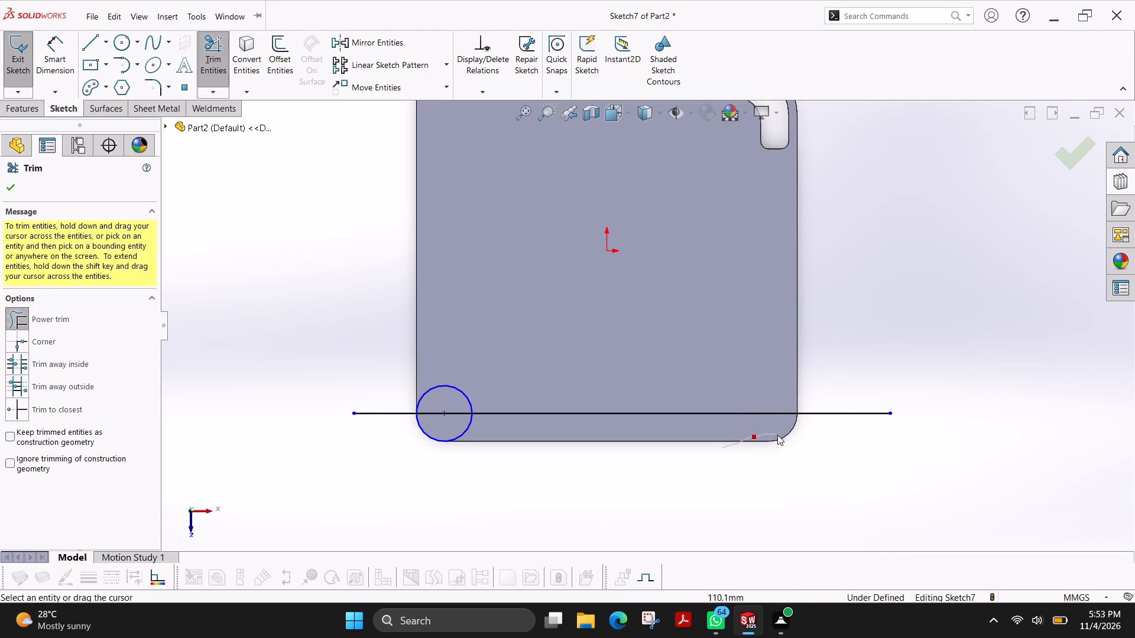
{"action": "left_click_drag", "start_coordinate": [777, 435], "coordinate": [773, 441]}
{"action": "left_click_drag", "start_coordinate": [498, 438], "coordinate": [423, 432]}
{"action": "left_click_drag", "start_coordinate": [518, 355], "coordinate": [488, 368]}
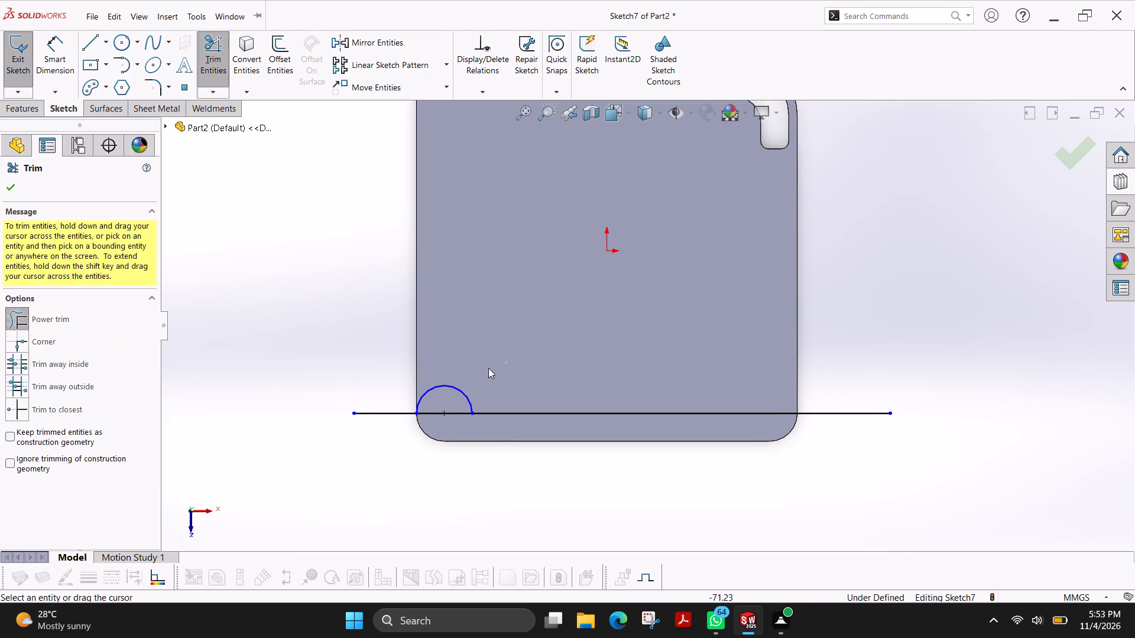
{"action": "left_click_drag", "start_coordinate": [488, 368], "coordinate": [419, 392]}
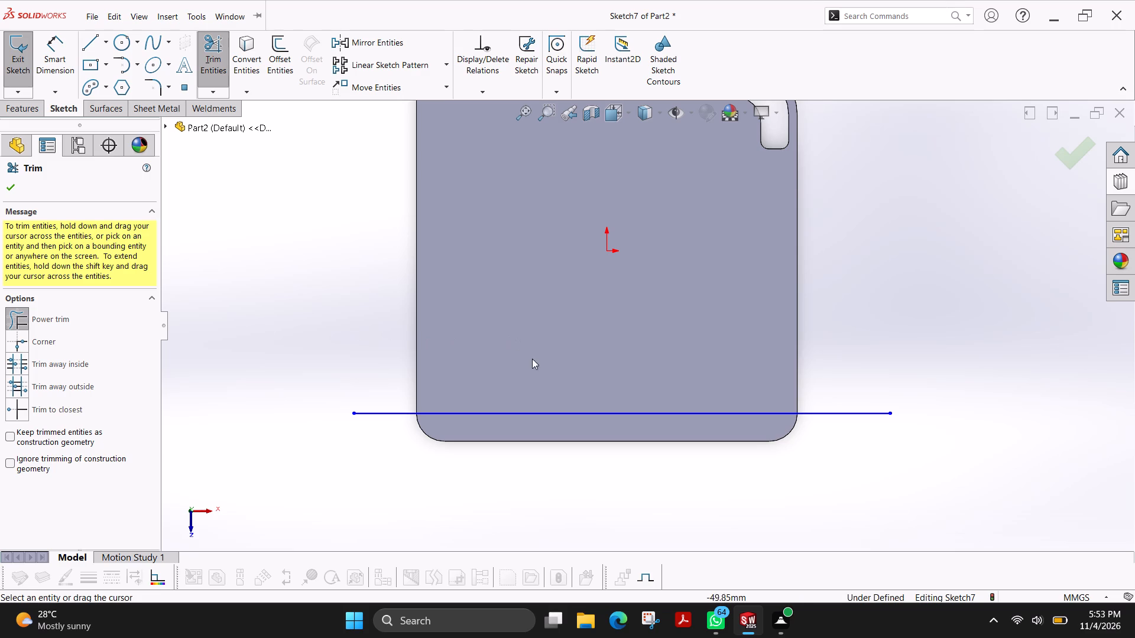
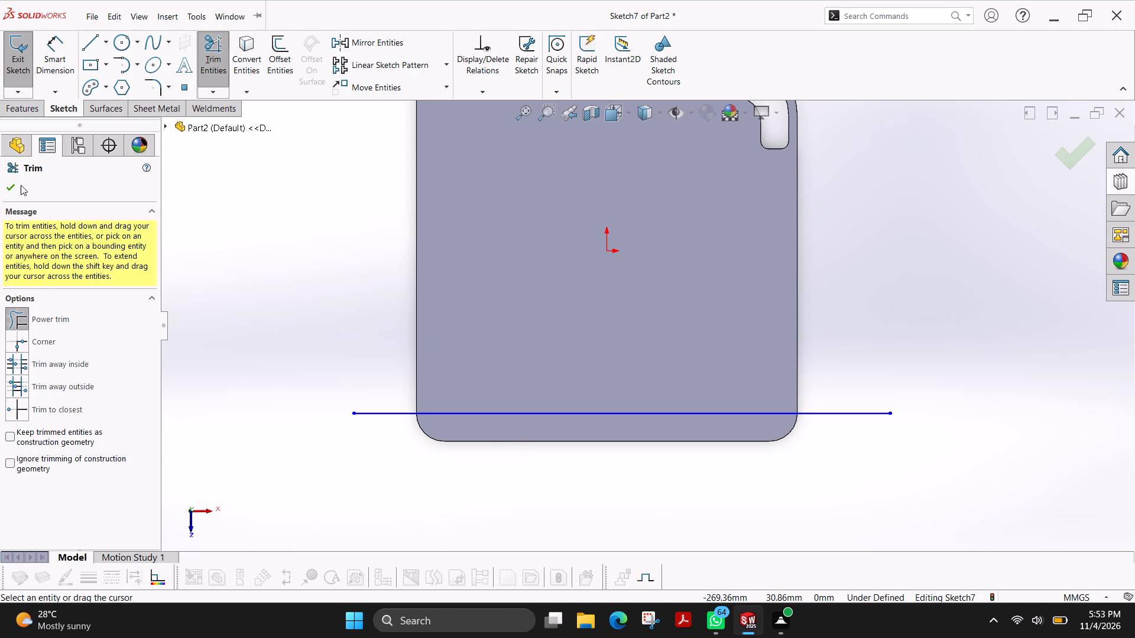
Finish trimming and exit the sketch containing the horizontal line.
{"action": "left_click", "coordinate": [7, 187]}
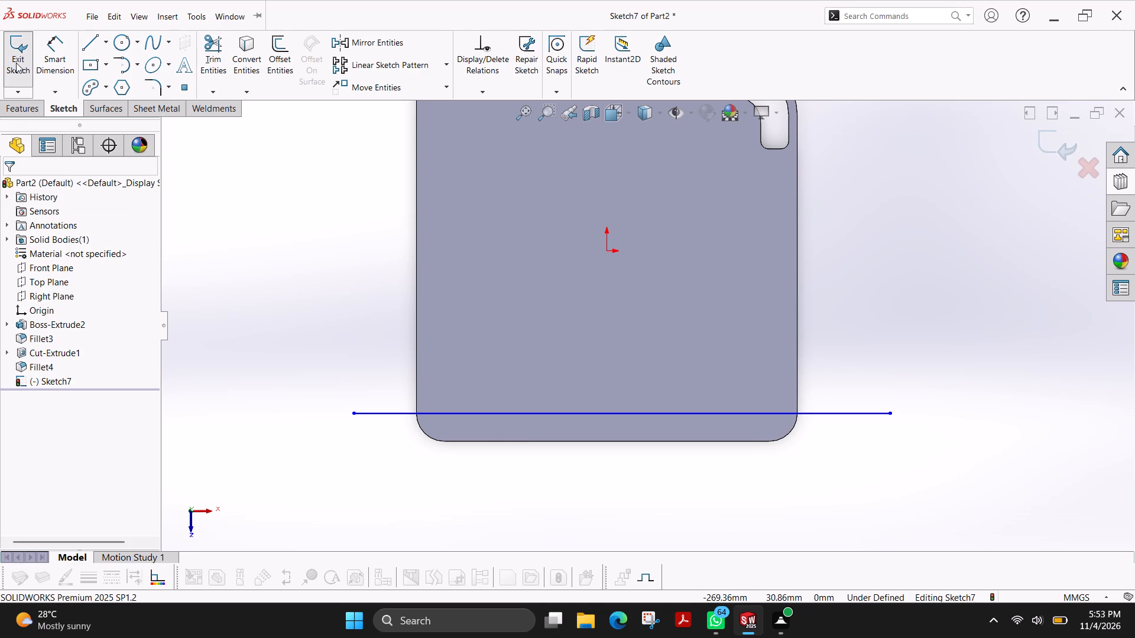
{"action": "left_click", "coordinate": [16, 63]}
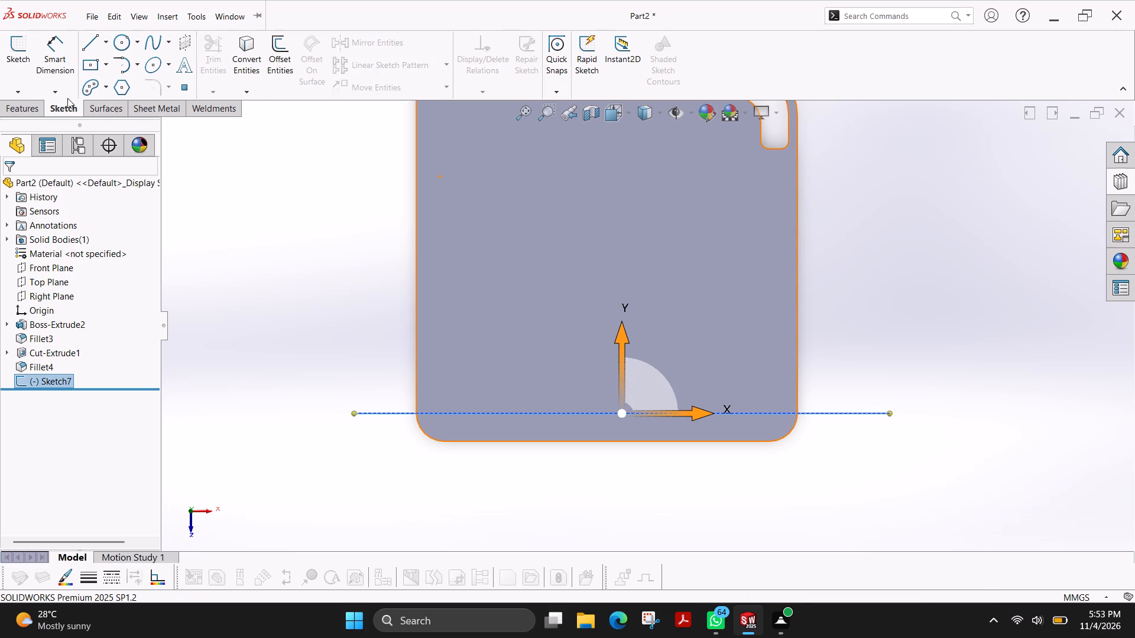
{"action": "left_click", "coordinate": [9, 106]}
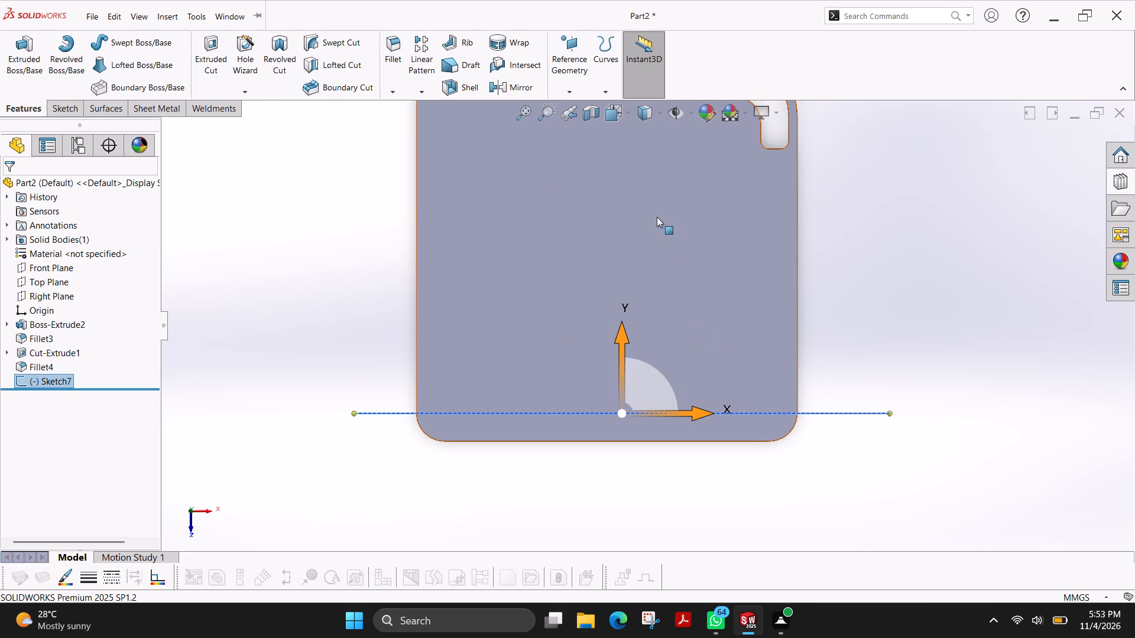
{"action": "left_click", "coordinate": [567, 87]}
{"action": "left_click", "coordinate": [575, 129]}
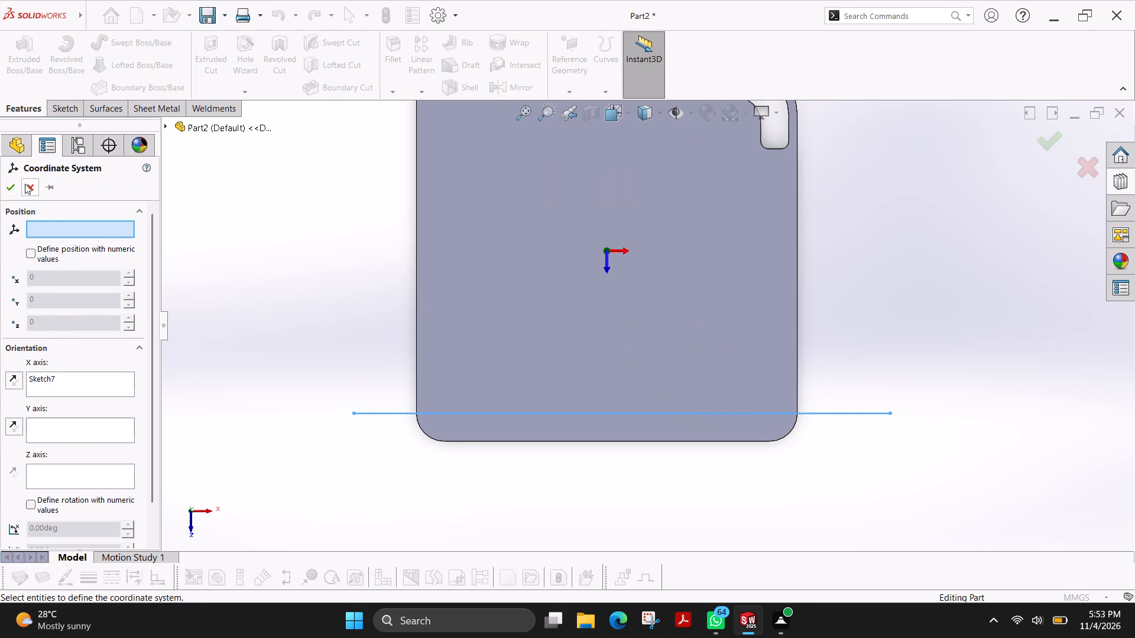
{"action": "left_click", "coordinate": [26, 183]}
Create a reference axis along the sketched horizontal line across the plate's lower part.
{"action": "left_click", "coordinate": [567, 87]}
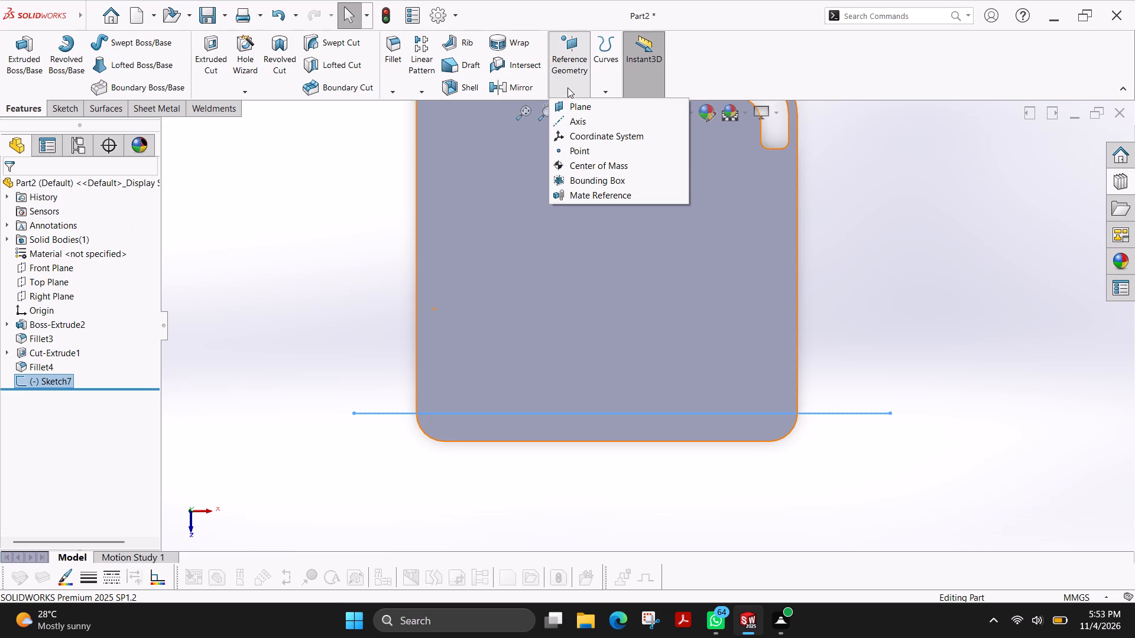
{"action": "left_click", "coordinate": [574, 121]}
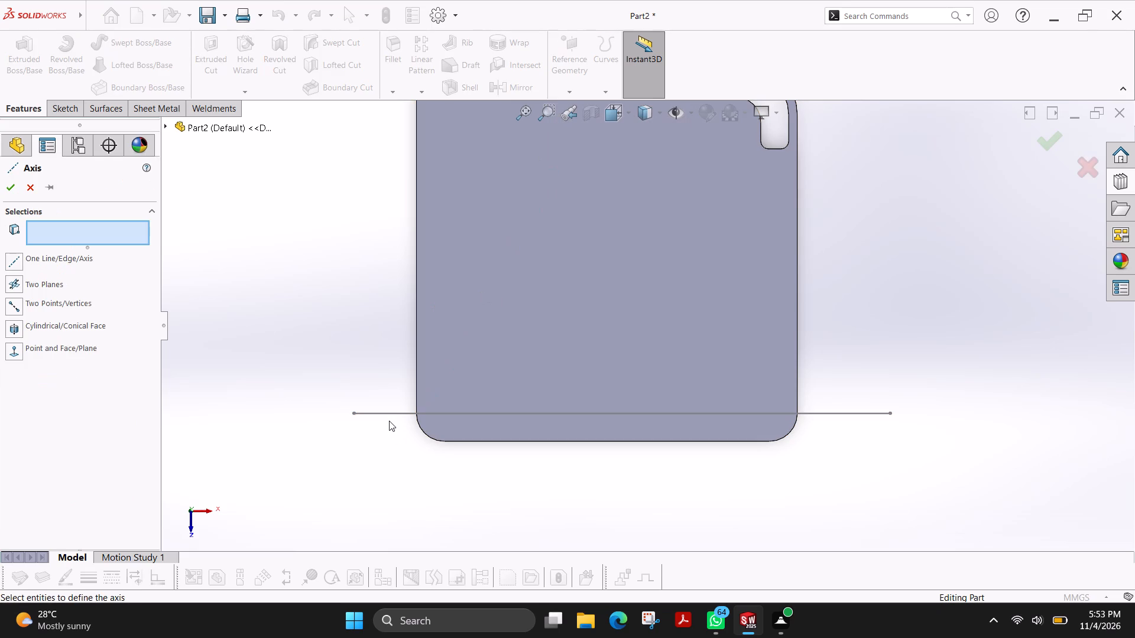
{"action": "left_click", "coordinate": [387, 416]}
{"action": "left_click", "coordinate": [10, 182]}
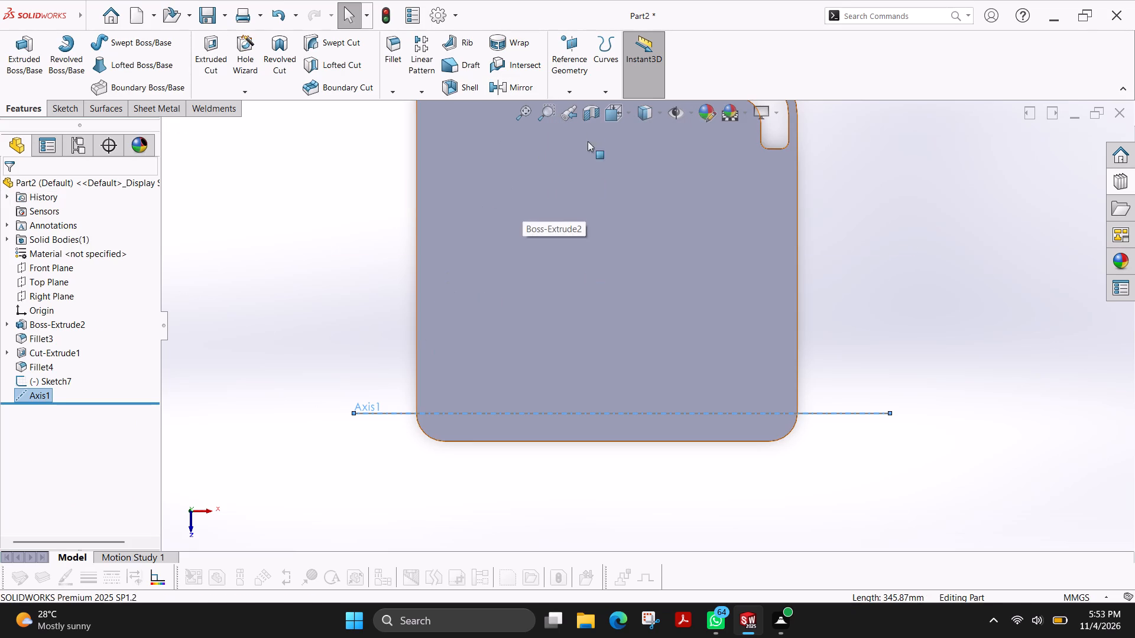
Start a reference plane coincident with the new axis, using the plate's narrow lower edge face as second reference.
{"action": "left_click", "coordinate": [567, 83]}
{"action": "left_click", "coordinate": [585, 104]}
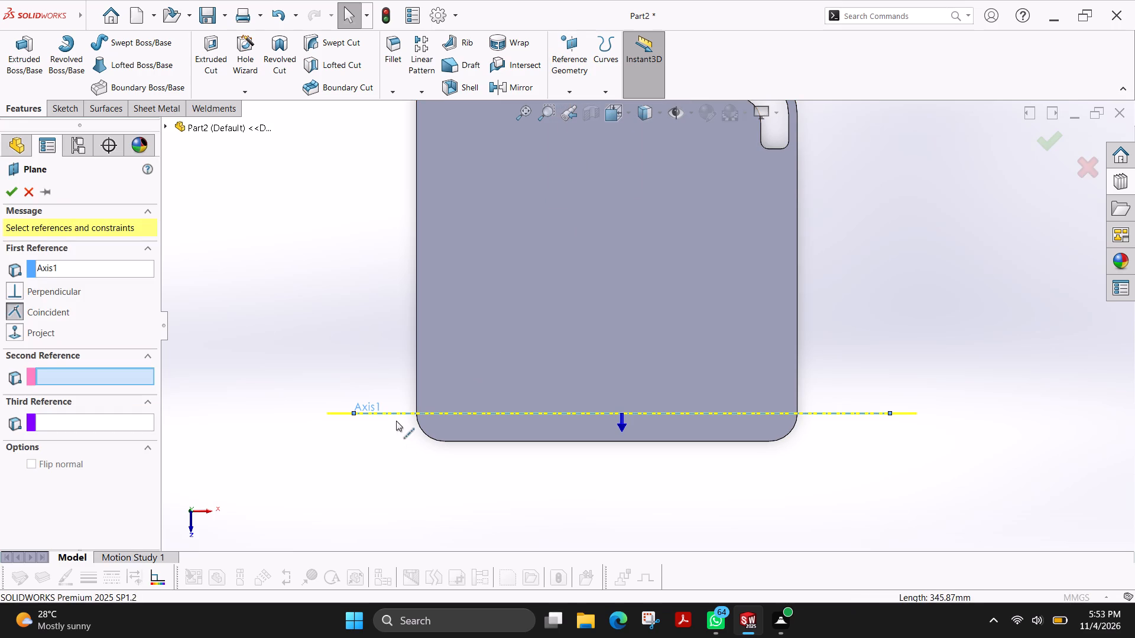
{"action": "middle_click_drag", "start_coordinate": [426, 461], "coordinate": [418, 307]}
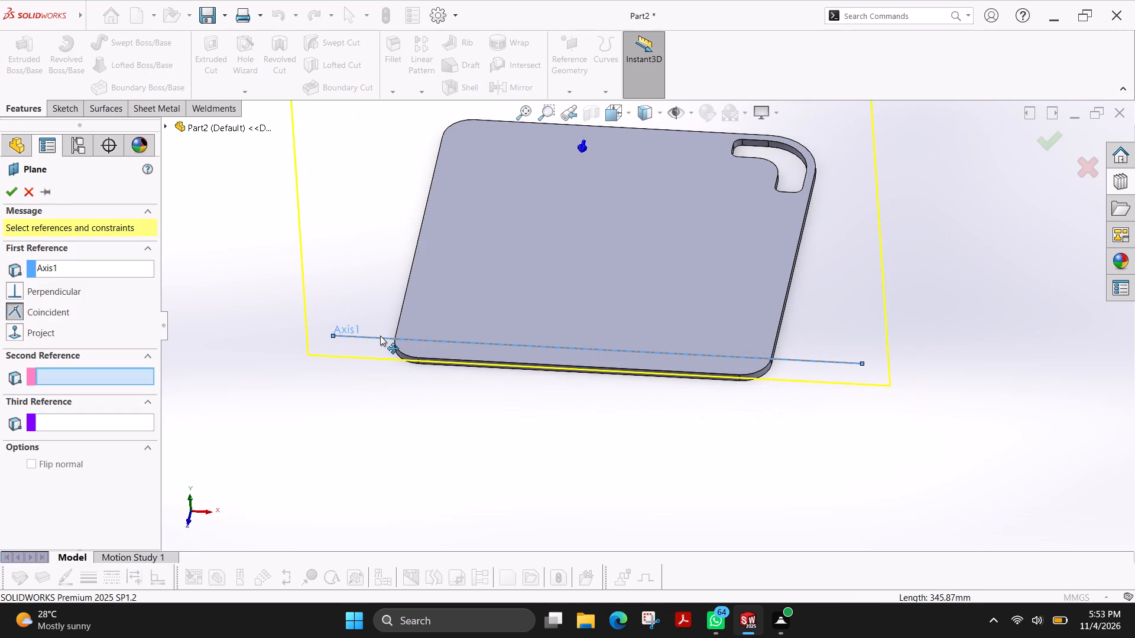
{"action": "middle_click_drag", "start_coordinate": [493, 425], "coordinate": [522, 301]}
{"action": "scroll", "coordinate": [560, 225], "scroll_direction": "down", "scroll_amount": 3}
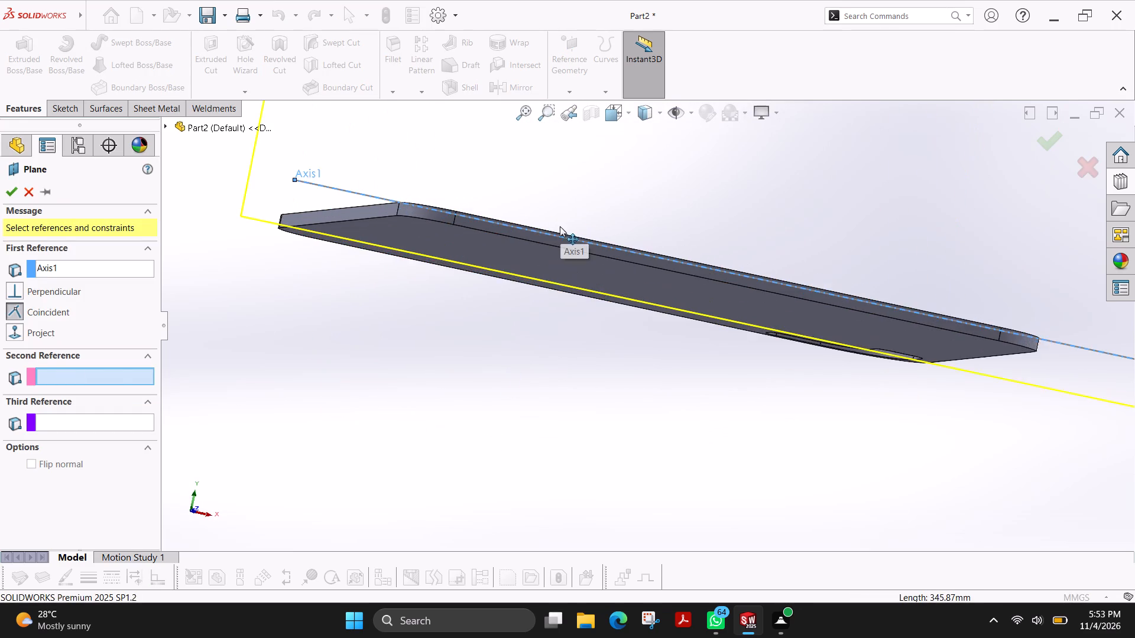
{"action": "scroll", "coordinate": [560, 226], "scroll_direction": "down", "scroll_amount": 5}
{"action": "scroll", "coordinate": [432, 288], "scroll_direction": "down", "scroll_amount": 3}
{"action": "left_click", "coordinate": [408, 230]}
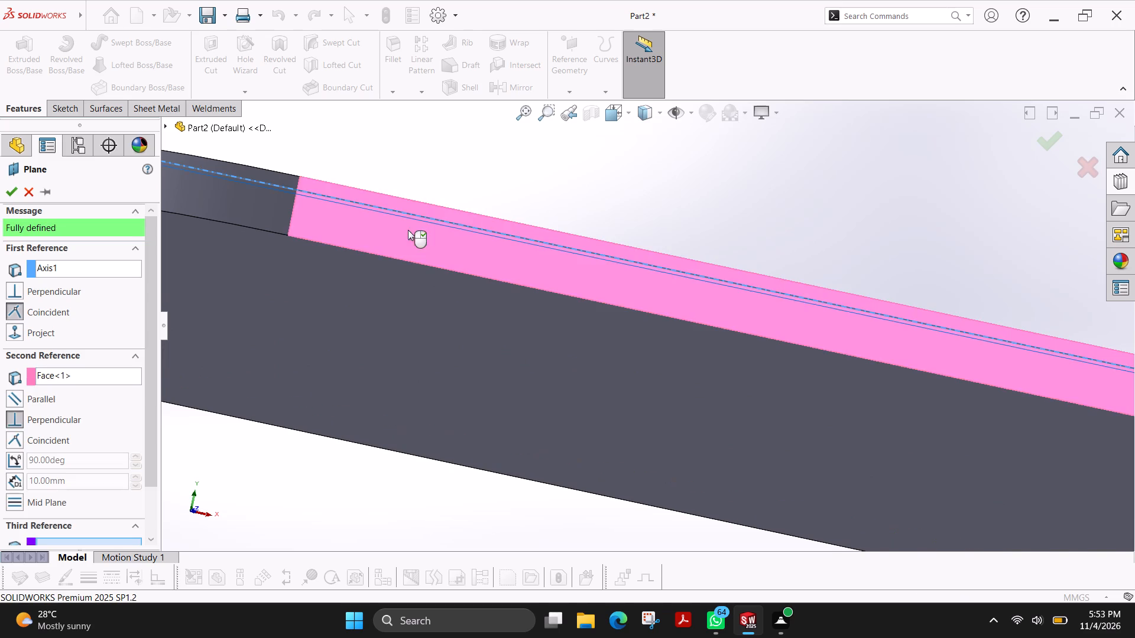
Replace the narrow edge-face reference with the plate's large bottom face and create the plane perpendicular to it through the axis.
{"action": "scroll", "coordinate": [453, 307], "scroll_direction": "up", "scroll_amount": 2}
{"action": "scroll", "coordinate": [582, 207], "scroll_direction": "up", "scroll_amount": 1}
{"action": "middle_click_drag", "start_coordinate": [583, 207], "coordinate": [546, 284]}
{"action": "scroll", "coordinate": [546, 284], "scroll_direction": "up", "scroll_amount": 3}
{"action": "middle_click_drag", "start_coordinate": [689, 379], "coordinate": [748, 291]}
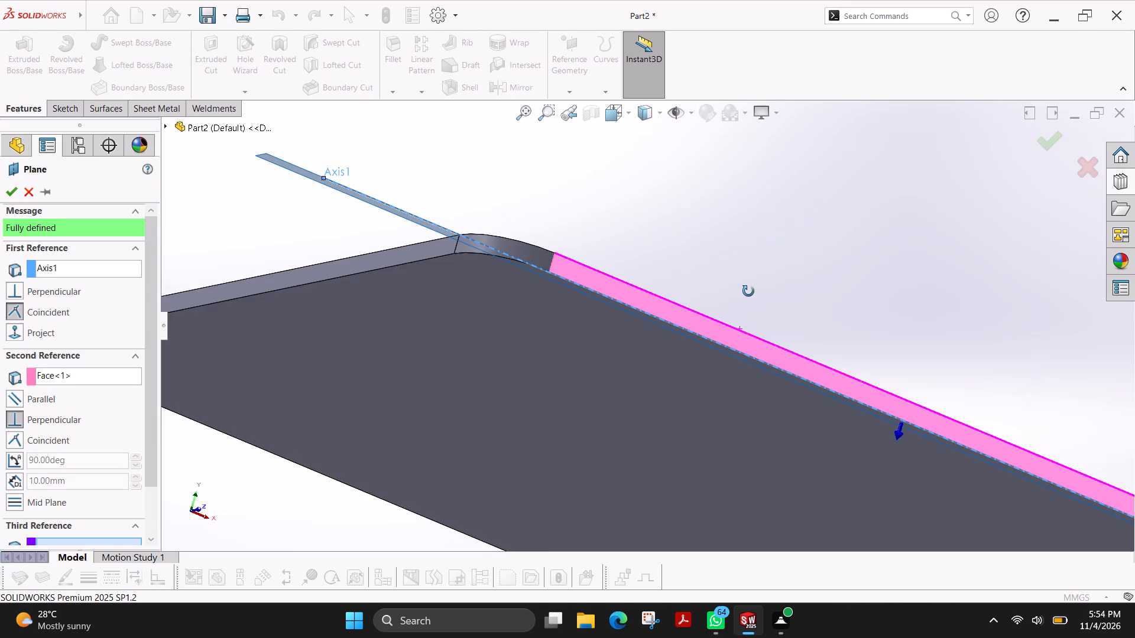
{"action": "middle_click_drag", "start_coordinate": [748, 291], "coordinate": [744, 289]}
{"action": "left_click", "coordinate": [514, 289]}
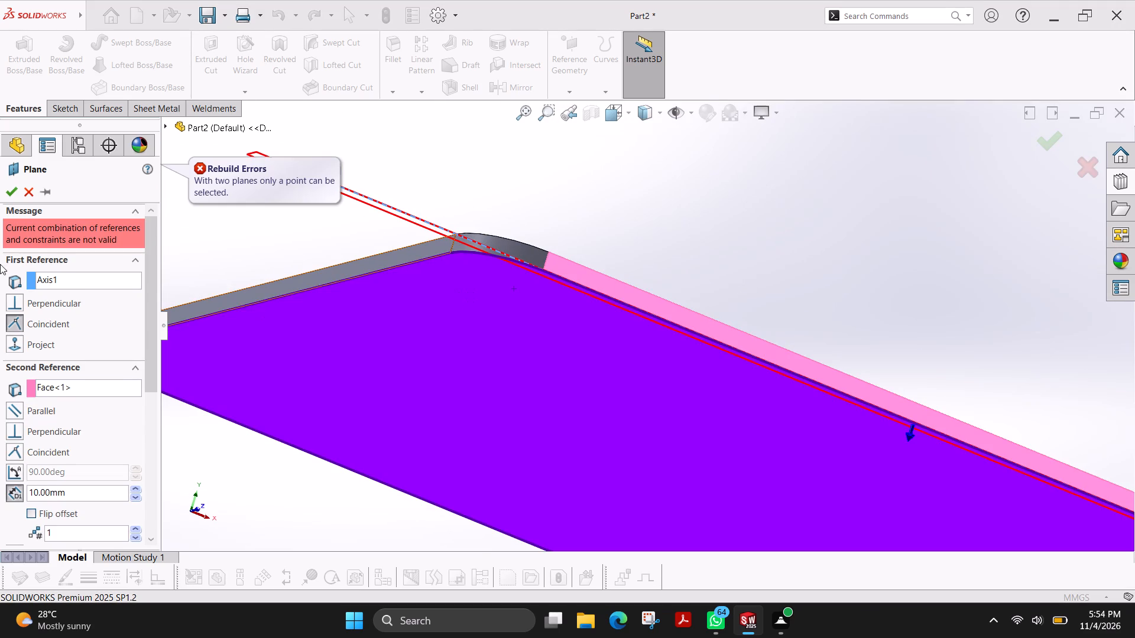
{"action": "left_click", "coordinate": [72, 388]}
{"action": "right_click", "coordinate": [72, 388]}
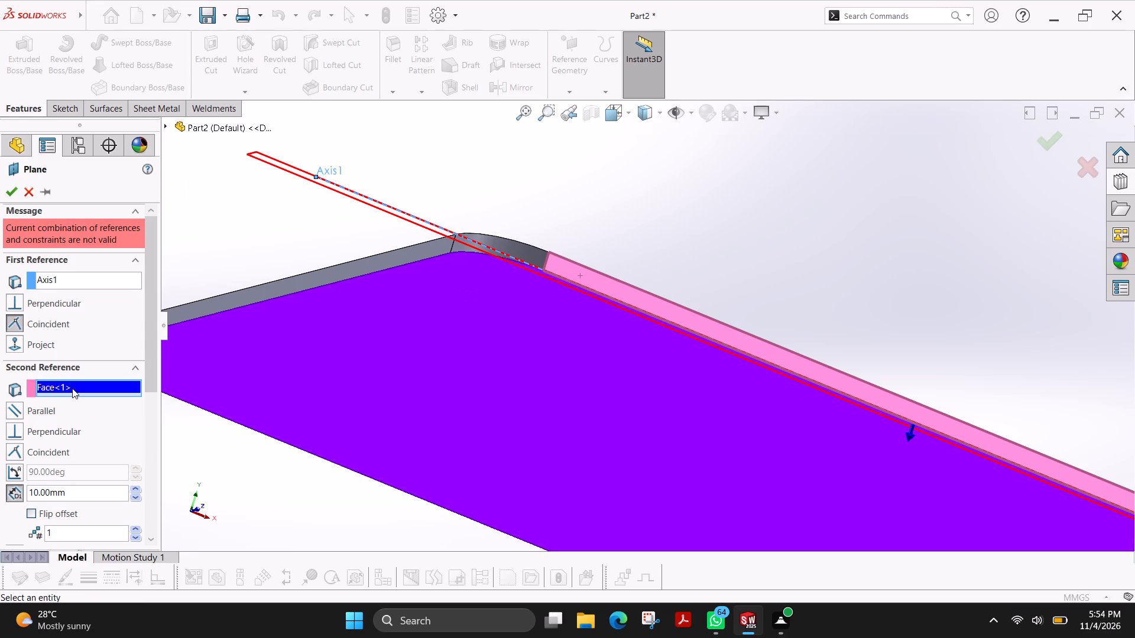
{"action": "left_click", "coordinate": [107, 403]}
{"action": "scroll", "coordinate": [600, 349], "scroll_direction": "up", "scroll_amount": 3}
{"action": "middle_click_drag", "start_coordinate": [714, 317], "coordinate": [690, 330]}
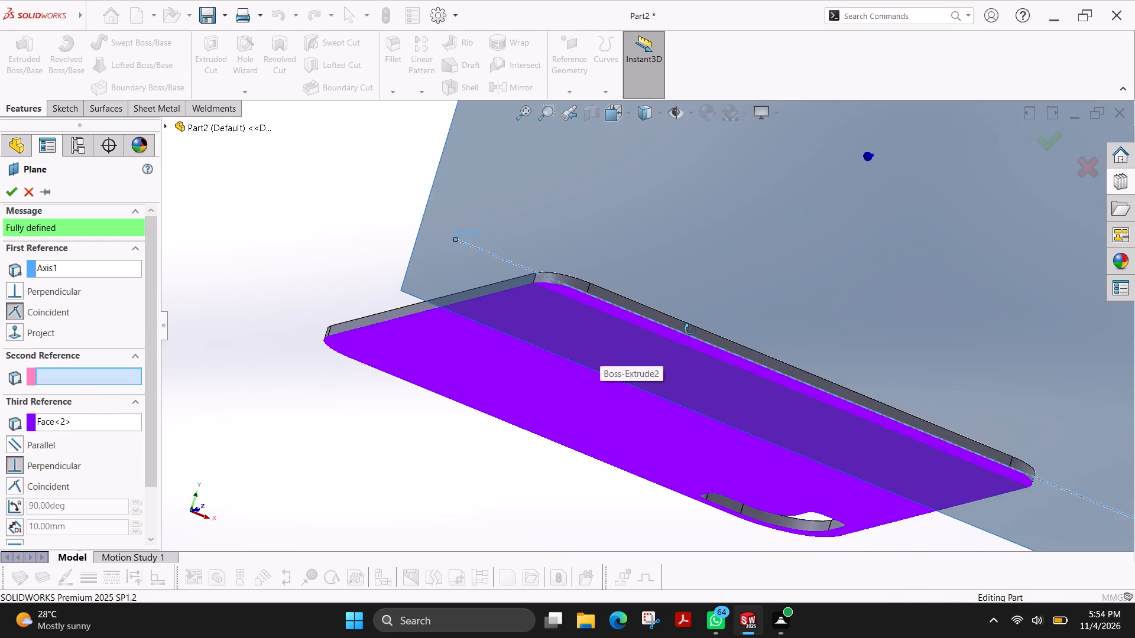
{"action": "middle_click_drag", "start_coordinate": [690, 330], "coordinate": [651, 393]}
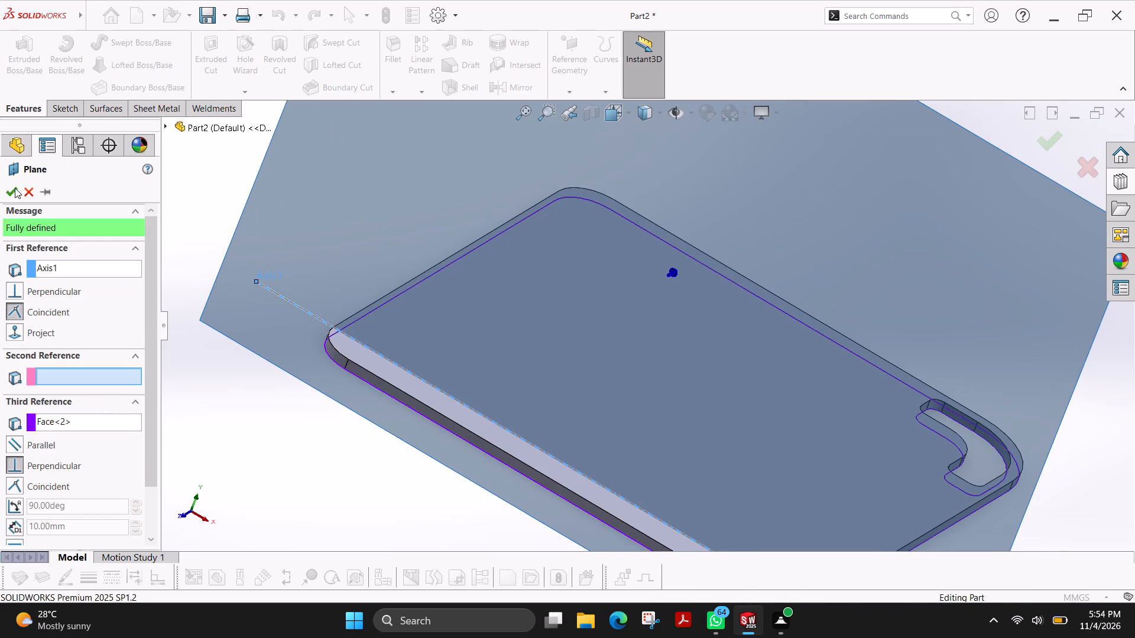
{"action": "left_click", "coordinate": [13, 190]}
Open a new sketch on the reference plane through the axis.
{"action": "scroll", "coordinate": [336, 294], "scroll_direction": "up", "scroll_amount": 2}
{"action": "left_click", "coordinate": [75, 109]}
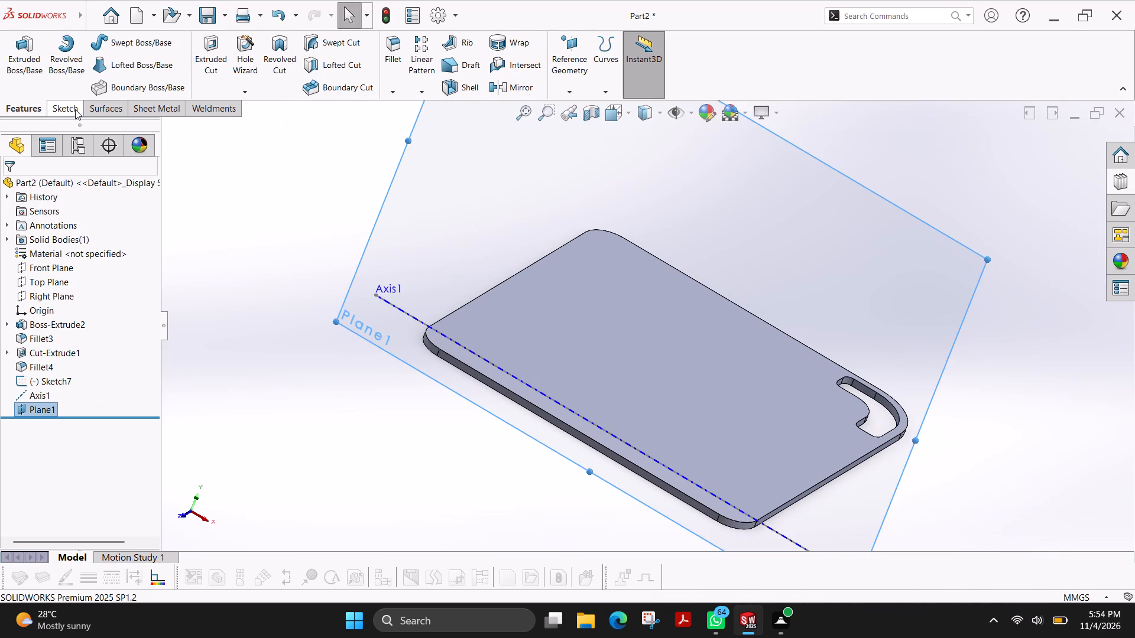
{"action": "left_click", "coordinate": [8, 60]}
Hide the earlier sketch of the horizontal line, leaving the reference axis shown.
{"action": "scroll", "coordinate": [744, 198], "scroll_direction": "down", "scroll_amount": 5}
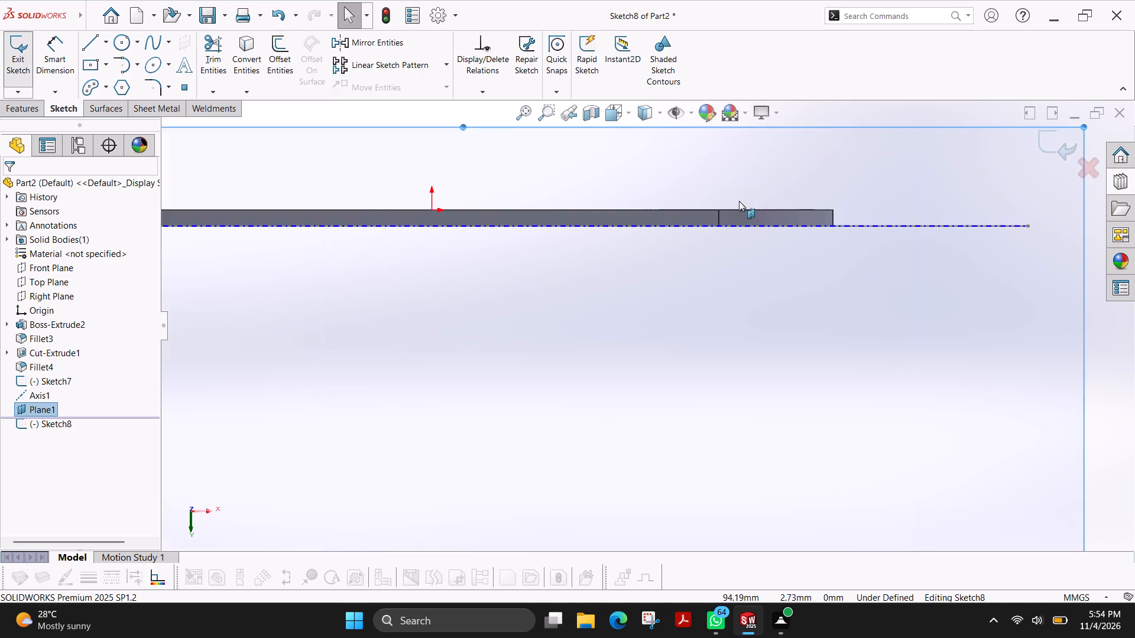
{"action": "scroll", "coordinate": [738, 201], "scroll_direction": "down", "scroll_amount": 5}
{"action": "scroll", "coordinate": [983, 340], "scroll_direction": "up", "scroll_amount": 4}
{"action": "scroll", "coordinate": [791, 300], "scroll_direction": "down", "scroll_amount": 3}
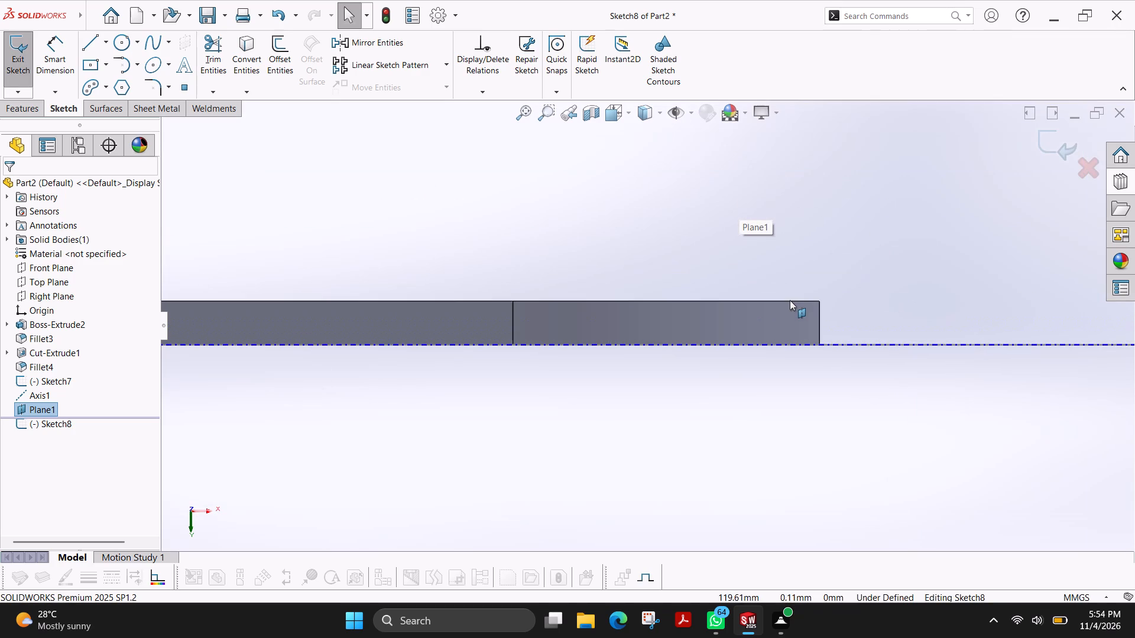
{"action": "right_click", "coordinate": [936, 345]}
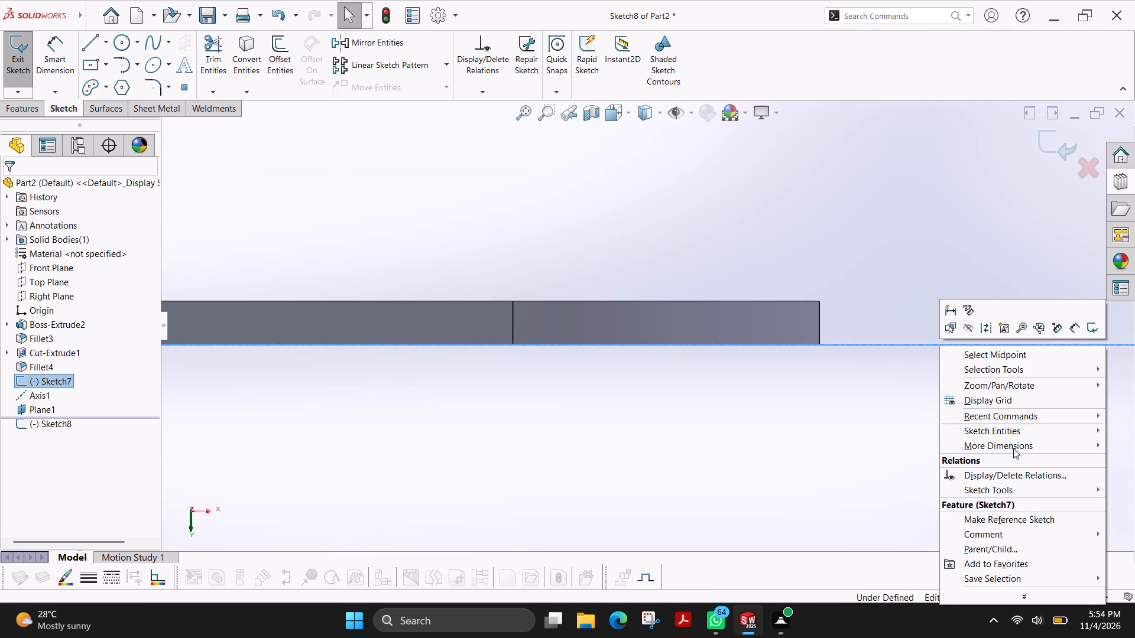
{"action": "left_click", "coordinate": [966, 327]}
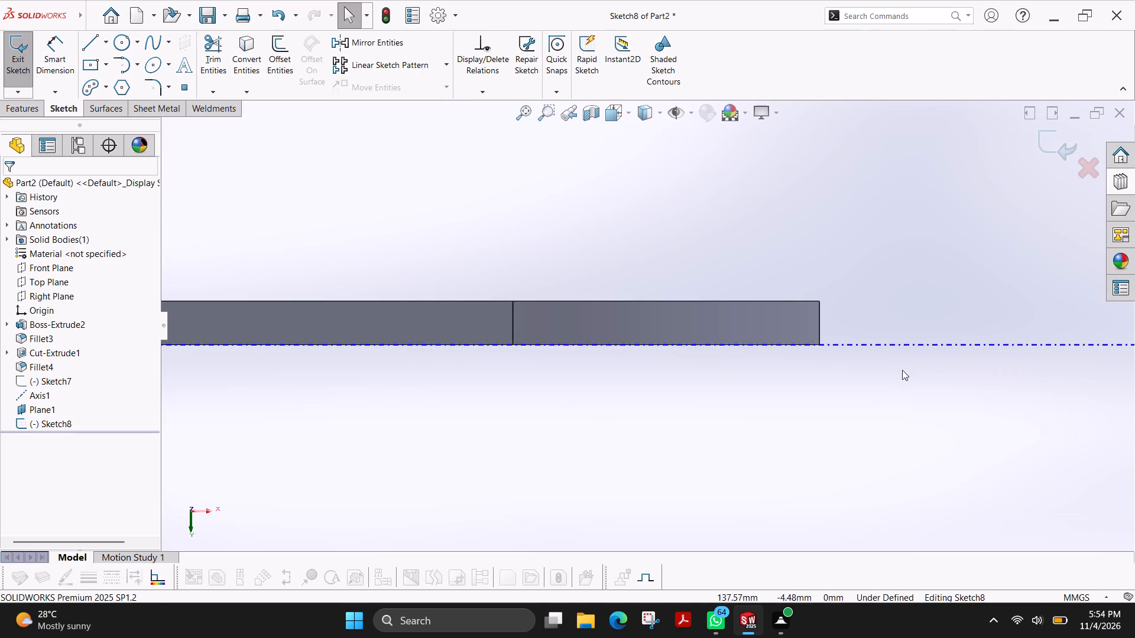
{"action": "right_click", "coordinate": [901, 345]}
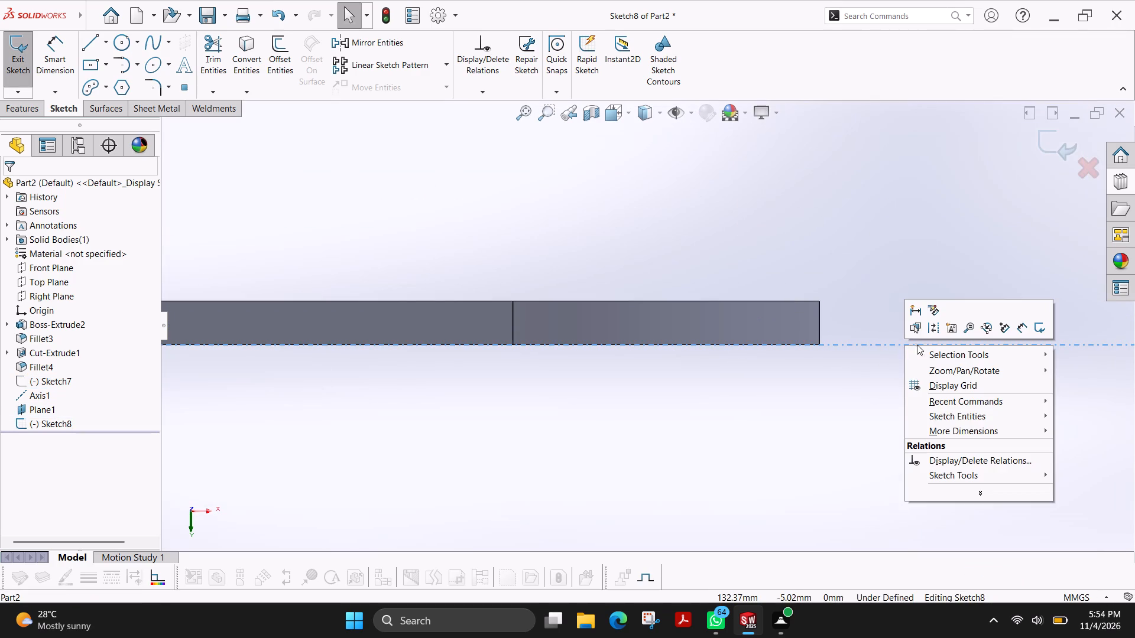
{"action": "left_click", "coordinate": [725, 235]}
{"action": "scroll", "coordinate": [684, 258], "scroll_direction": "down", "scroll_amount": 1}
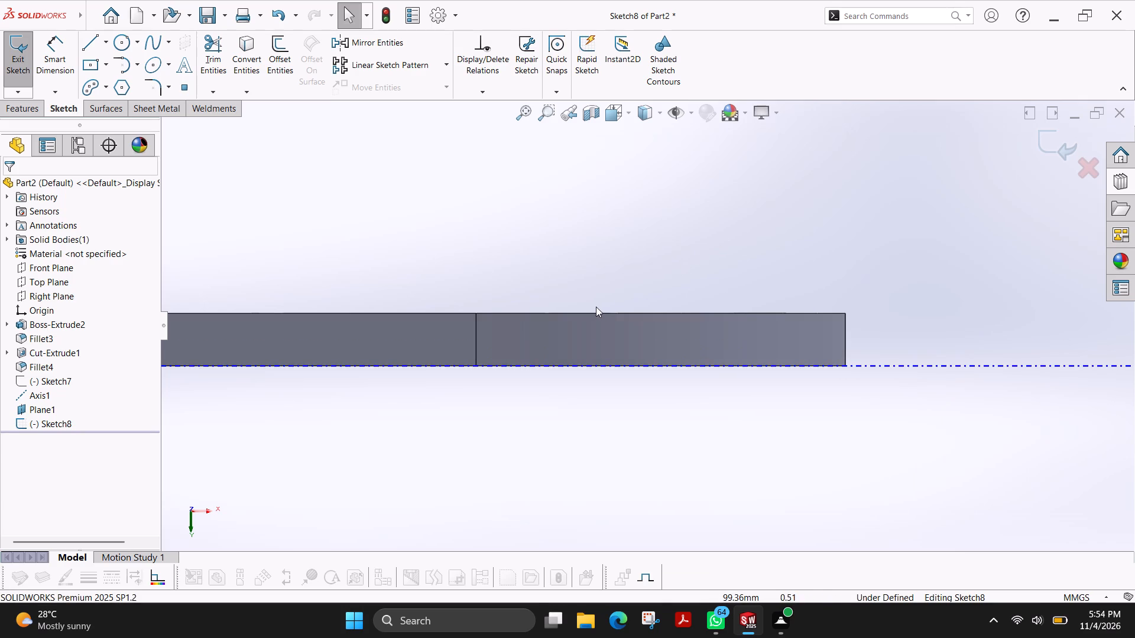
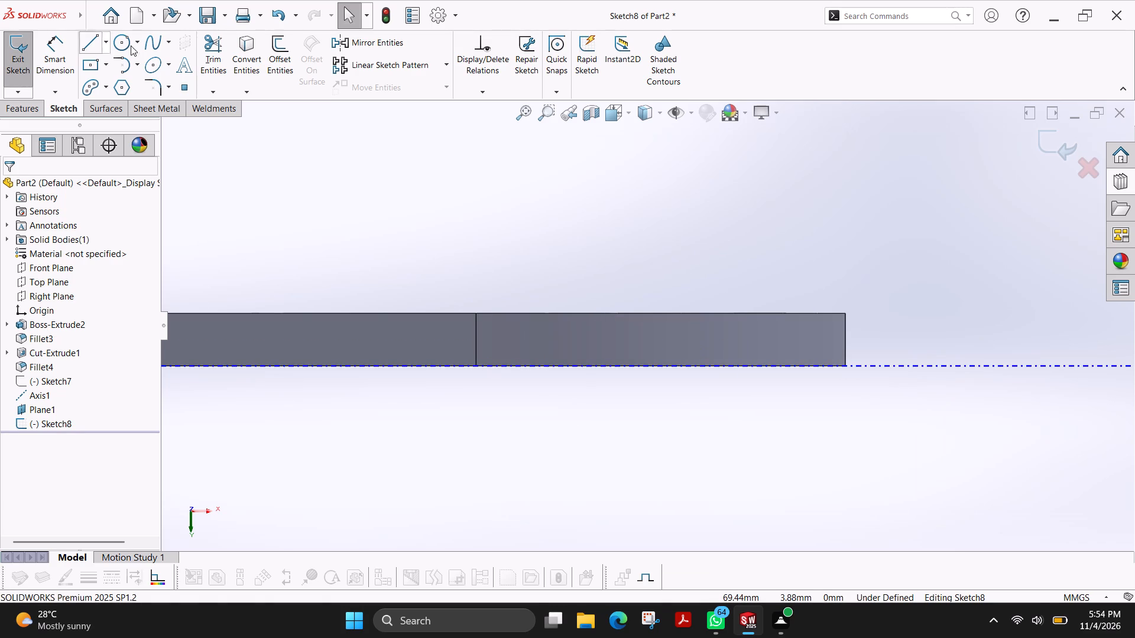
Start the Line command in the open sketch on the plane perpendicular to the plate through the axis.
{"action": "left_click", "coordinate": [112, 45]}
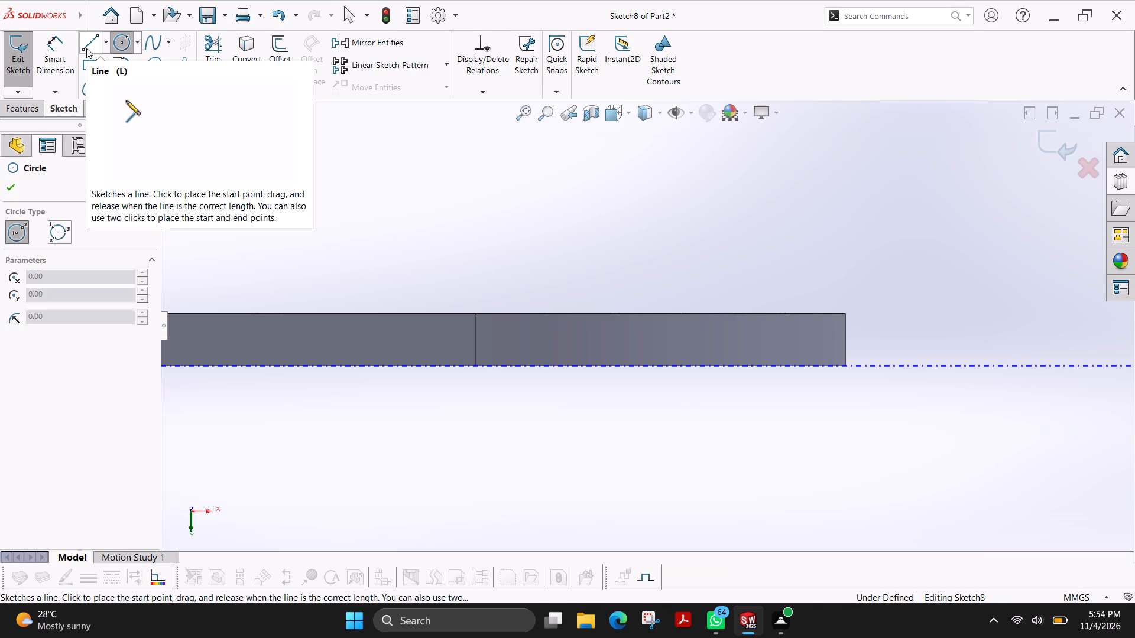
{"action": "left_click", "coordinate": [86, 48]}
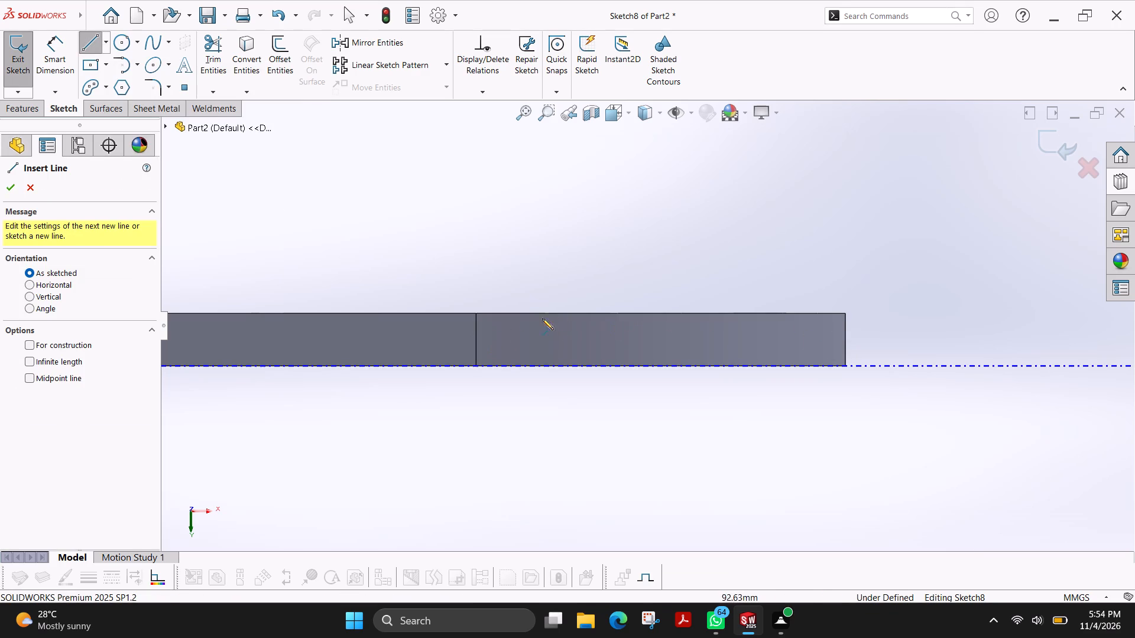
{"action": "middle_click_drag", "start_coordinate": [640, 258], "coordinate": [644, 303]}
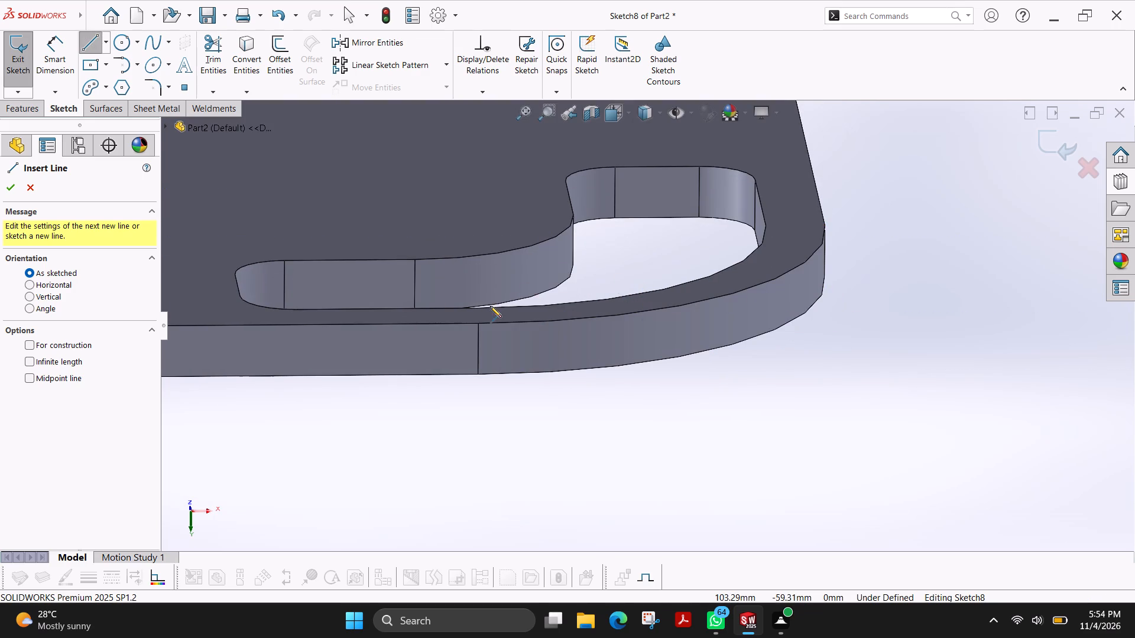
{"action": "scroll", "coordinate": [490, 307], "scroll_direction": "up", "scroll_amount": 3}
{"action": "scroll", "coordinate": [446, 236], "scroll_direction": "up", "scroll_amount": 6}
{"action": "scroll", "coordinate": [267, 284], "scroll_direction": "up", "scroll_amount": 1}
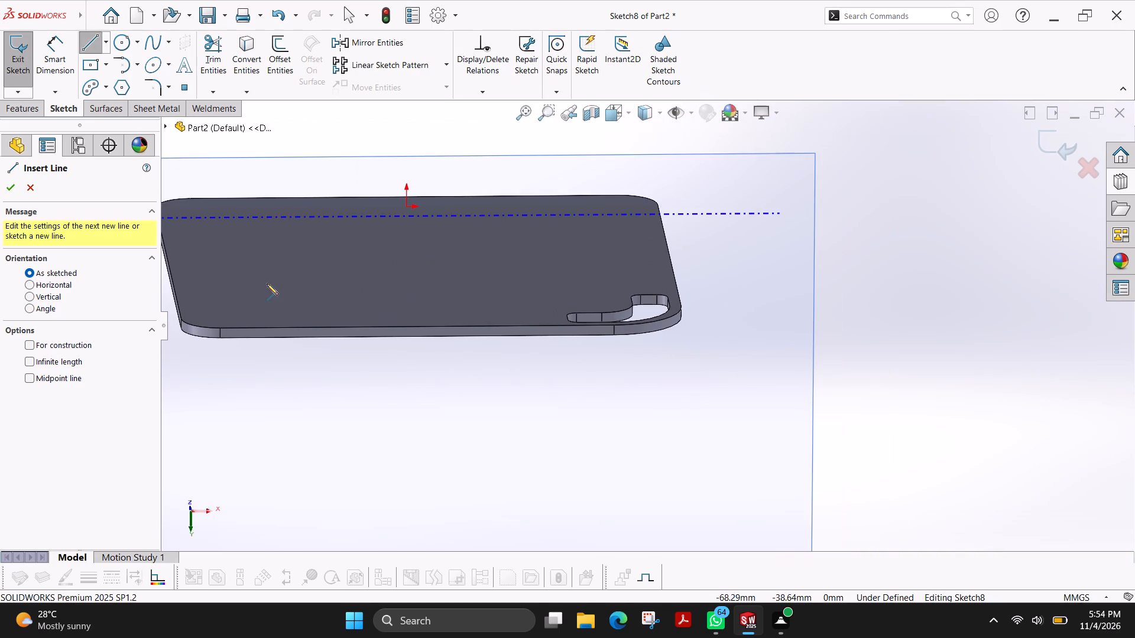
{"action": "middle_click_drag", "start_coordinate": [249, 328], "coordinate": [270, 337]}
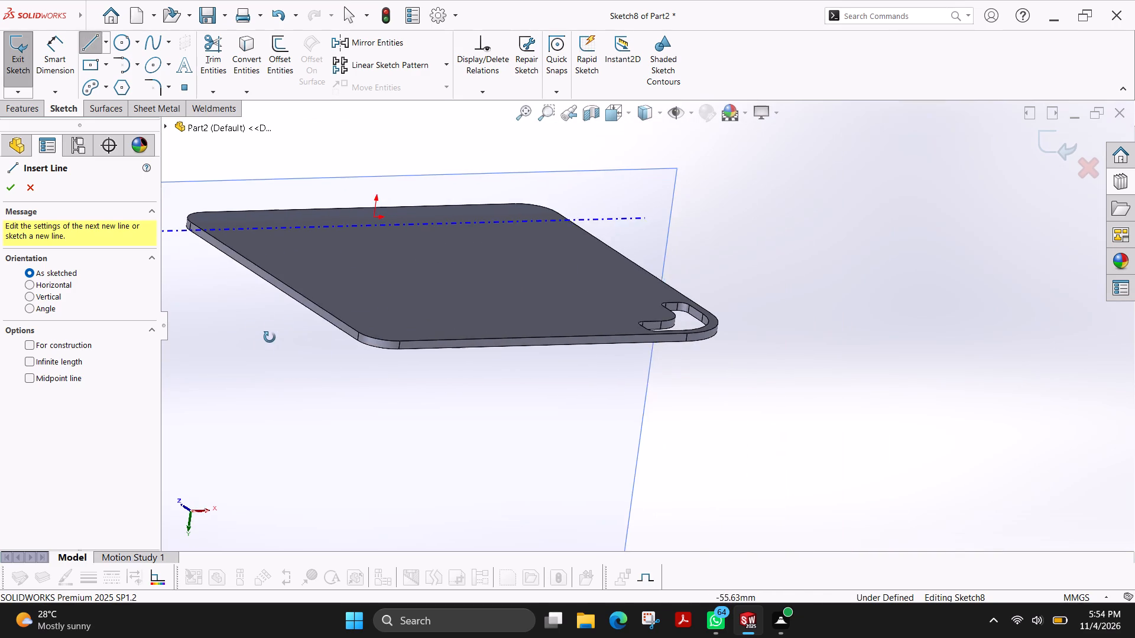
{"action": "middle_click_drag", "start_coordinate": [270, 337], "coordinate": [268, 337]}
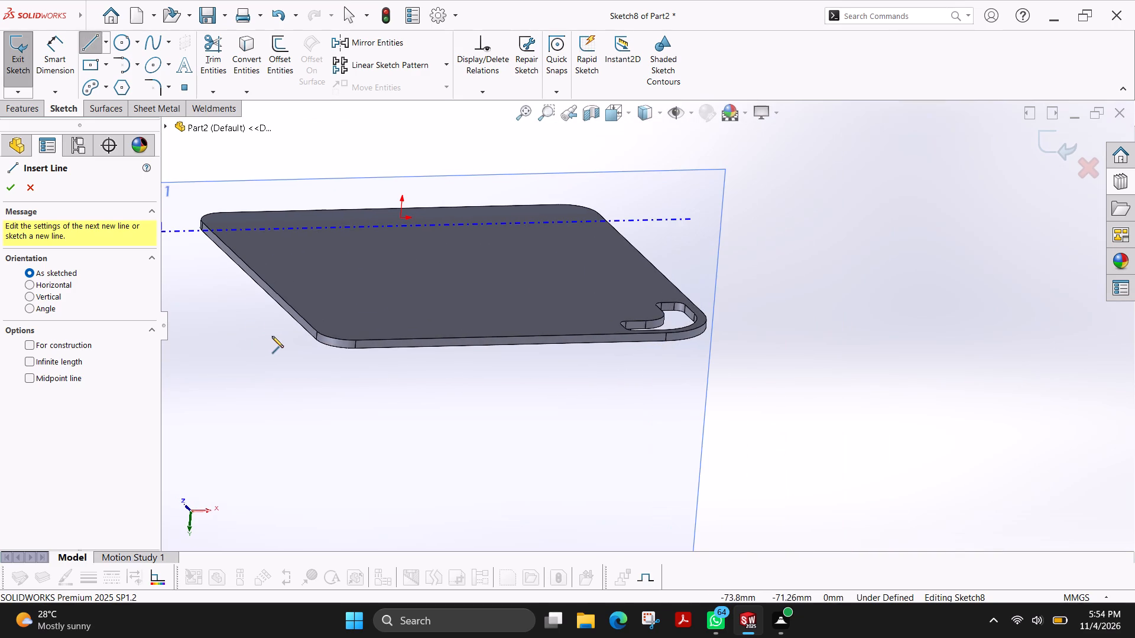
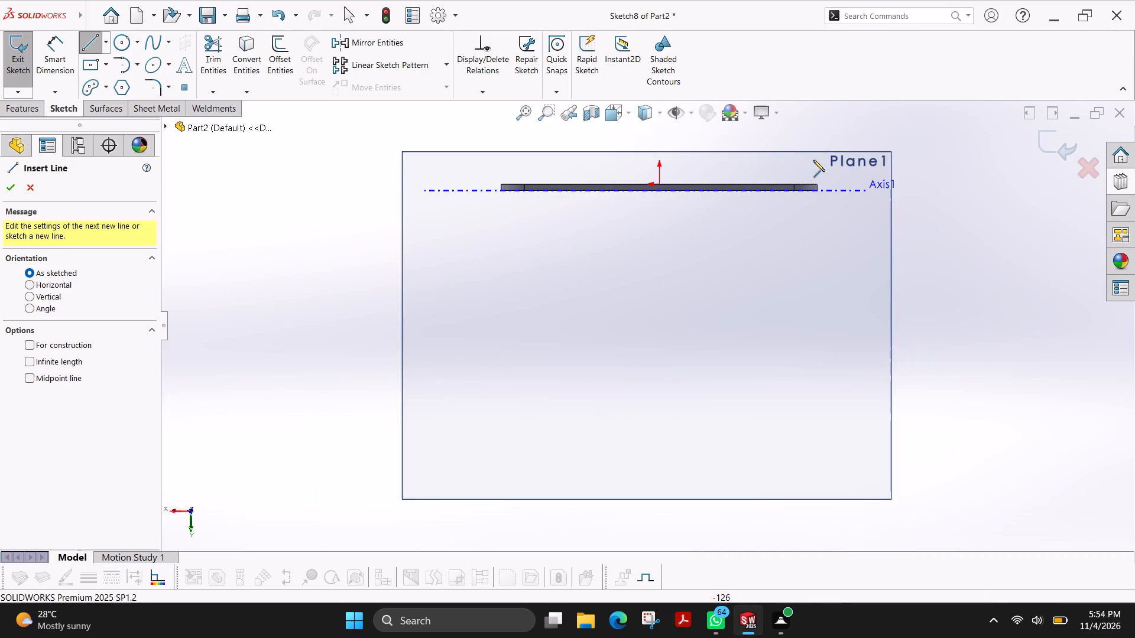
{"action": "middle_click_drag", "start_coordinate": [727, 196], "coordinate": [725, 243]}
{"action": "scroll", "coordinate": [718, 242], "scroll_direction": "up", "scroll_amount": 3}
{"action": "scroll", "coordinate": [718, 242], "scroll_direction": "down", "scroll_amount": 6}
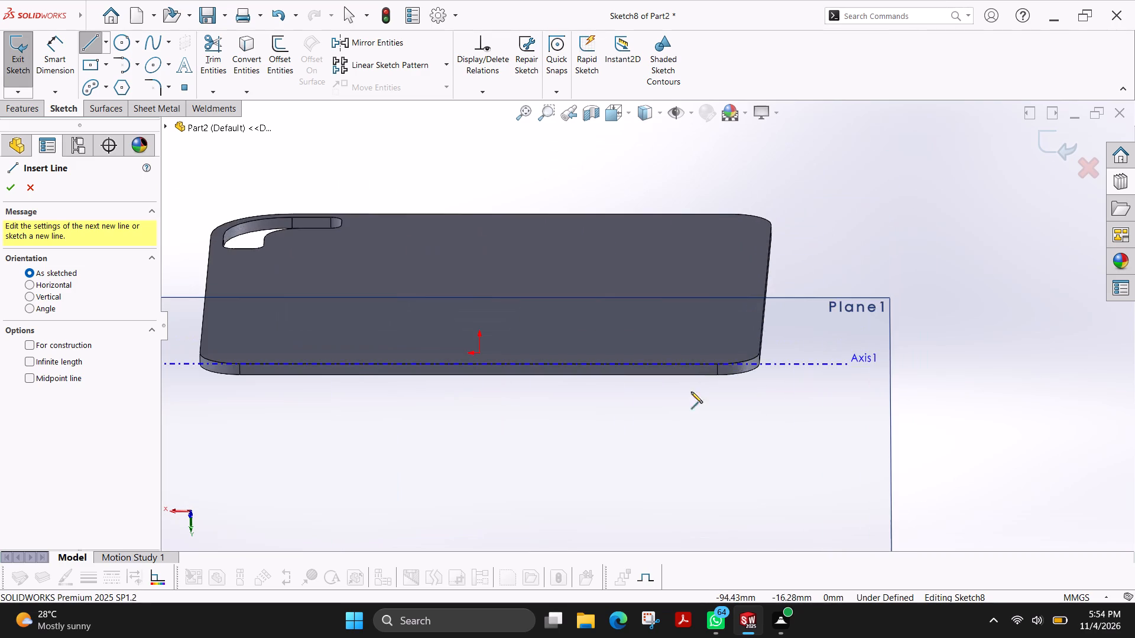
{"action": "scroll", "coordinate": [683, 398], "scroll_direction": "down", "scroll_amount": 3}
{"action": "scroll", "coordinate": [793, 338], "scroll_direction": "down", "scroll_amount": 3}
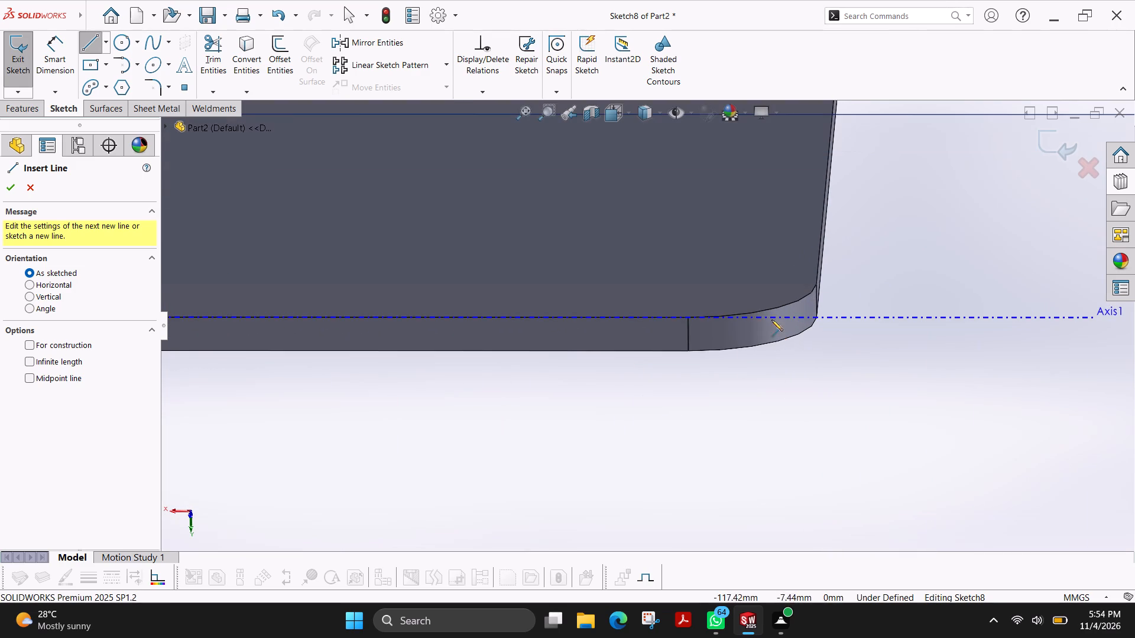
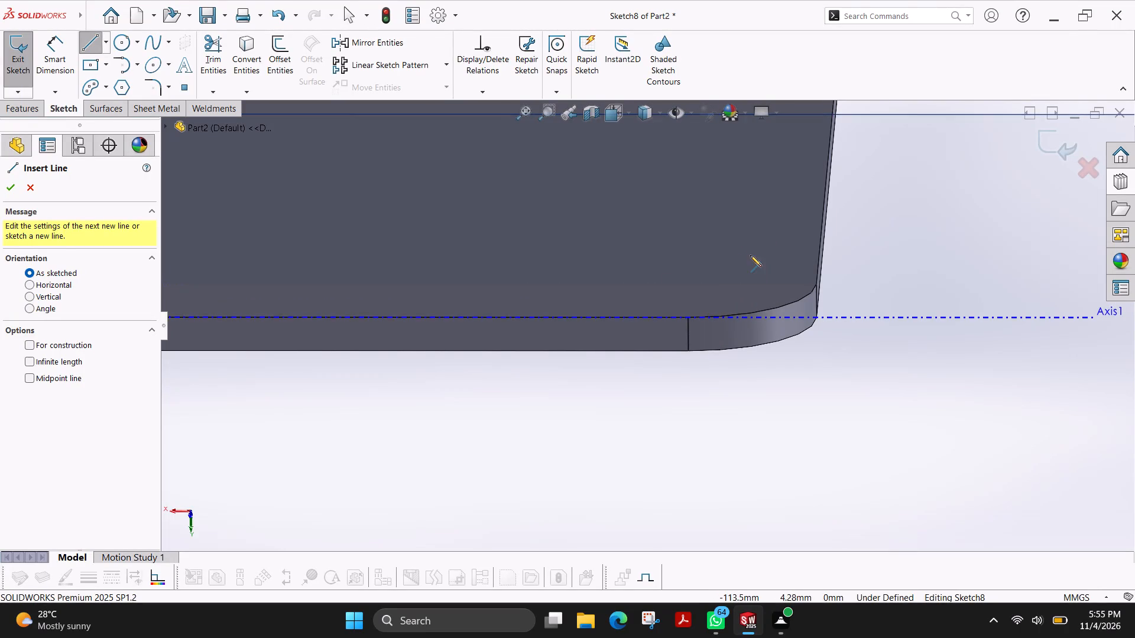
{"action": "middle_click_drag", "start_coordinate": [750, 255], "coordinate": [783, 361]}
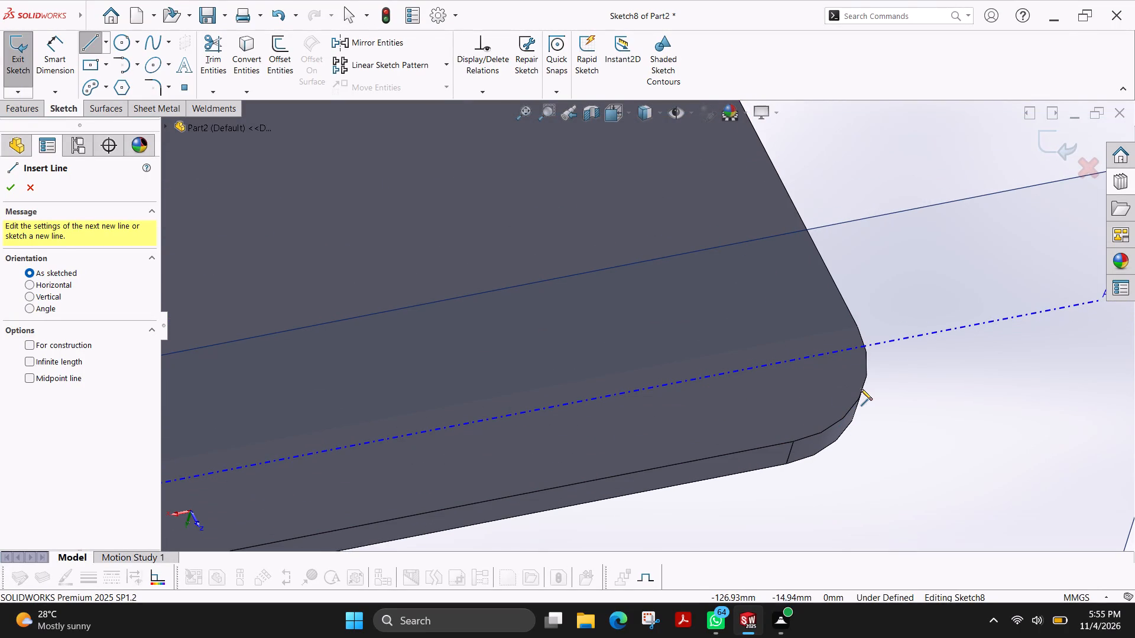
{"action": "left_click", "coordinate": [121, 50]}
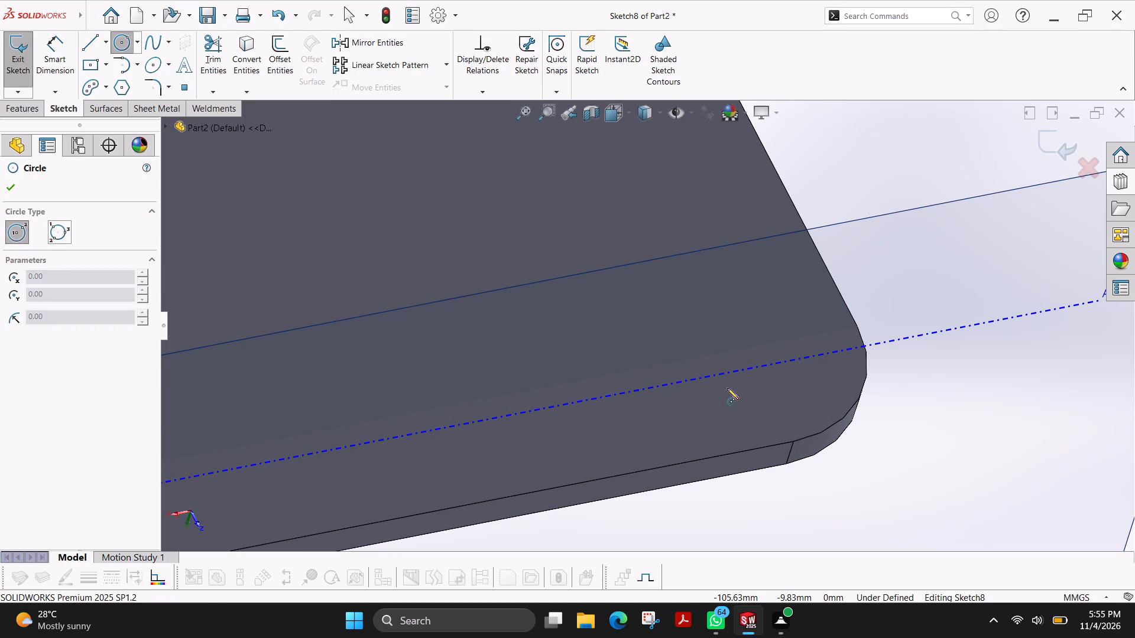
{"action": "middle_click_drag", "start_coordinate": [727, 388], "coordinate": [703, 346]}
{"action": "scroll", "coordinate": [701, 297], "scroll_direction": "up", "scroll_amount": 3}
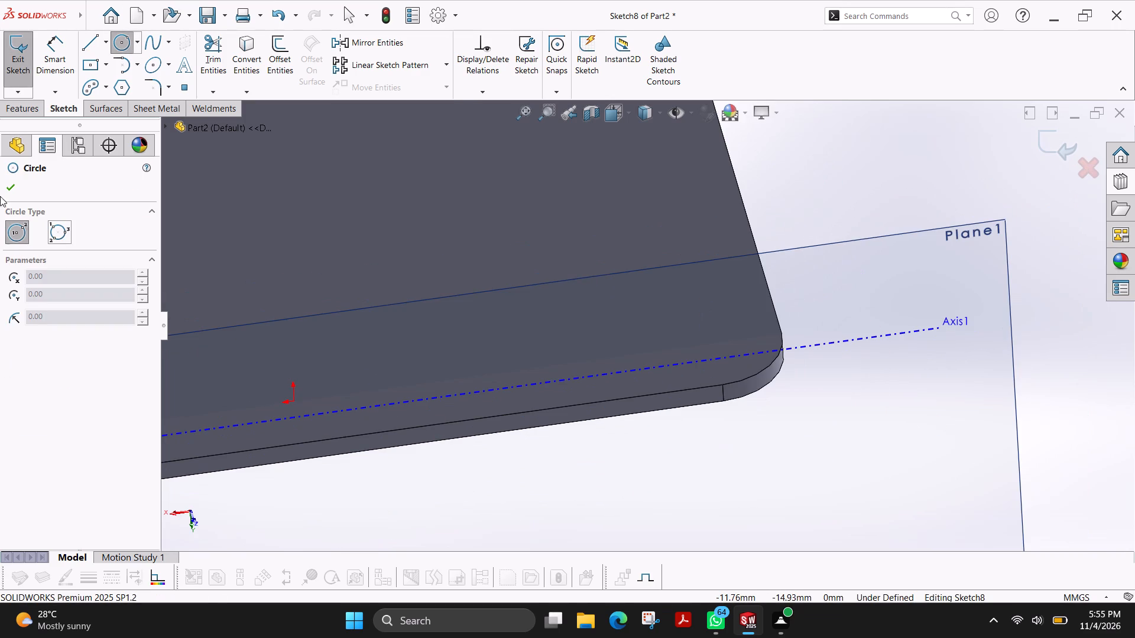
Leave the current empty sketch and start a new sketch on Plane1.
{"action": "left_click", "coordinate": [23, 70]}
{"action": "left_click", "coordinate": [12, 40]}
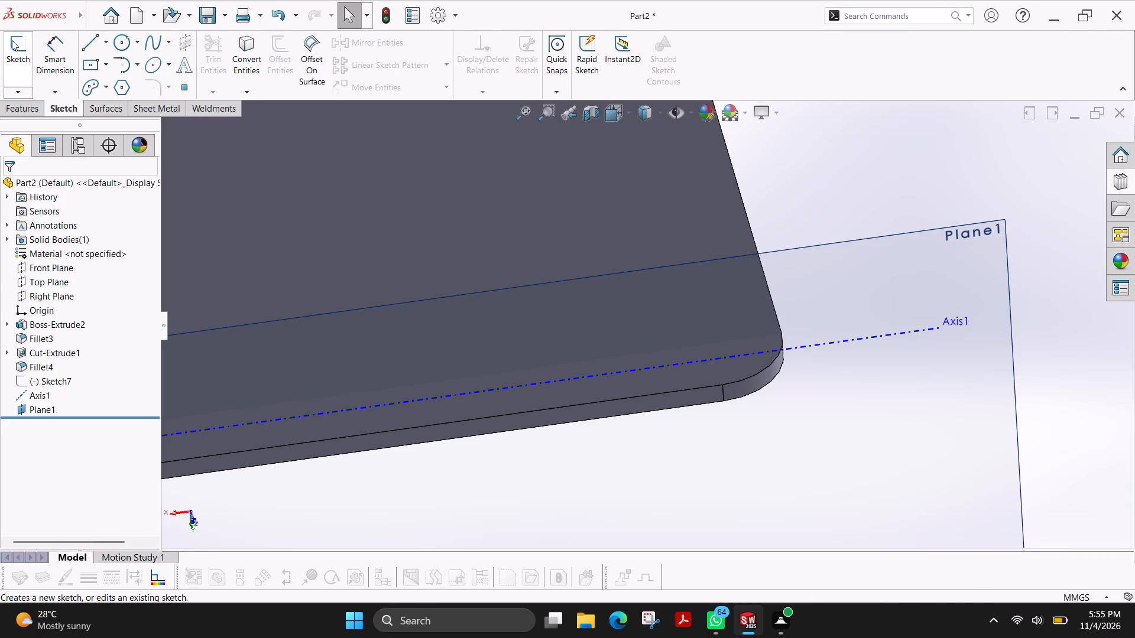
{"action": "left_click", "coordinate": [899, 403]}
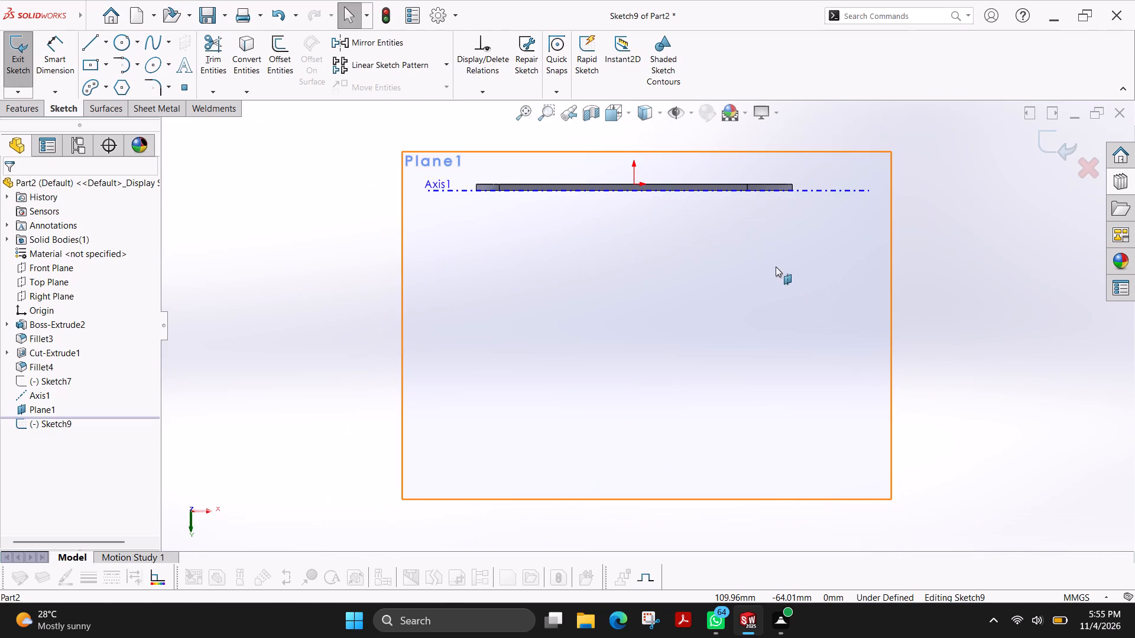
Sketch a vertical line about 9.5 mm from the plate edge opposite Axis1 past the axis, and an overlapping line about 14.7 mm back beyond the plate.
{"action": "key", "text": "ctrl+8"}
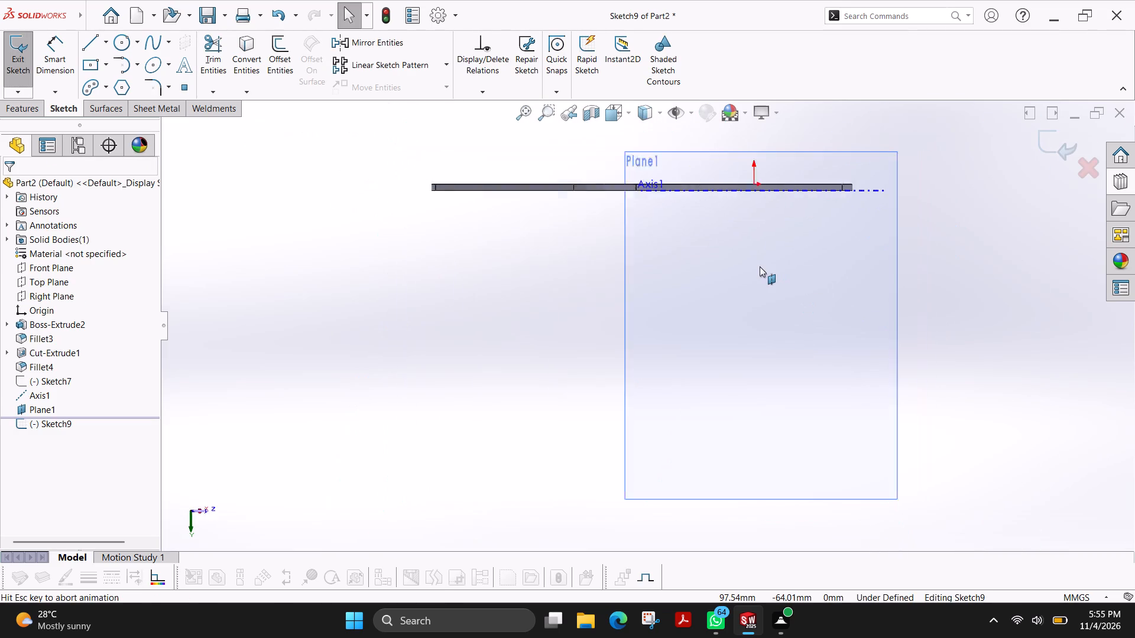
{"action": "scroll", "coordinate": [786, 168], "scroll_direction": "up", "scroll_amount": 2}
{"action": "scroll", "coordinate": [777, 174], "scroll_direction": "down", "scroll_amount": 5}
{"action": "scroll", "coordinate": [607, 356], "scroll_direction": "down", "scroll_amount": 1}
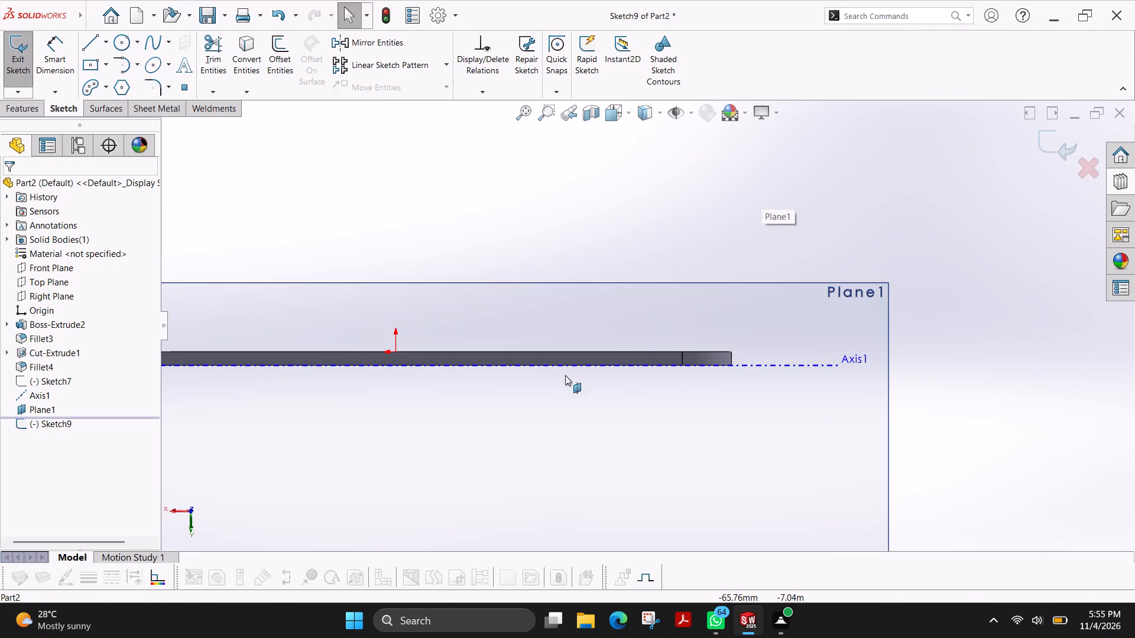
{"action": "scroll", "coordinate": [709, 357], "scroll_direction": "down", "scroll_amount": 10}
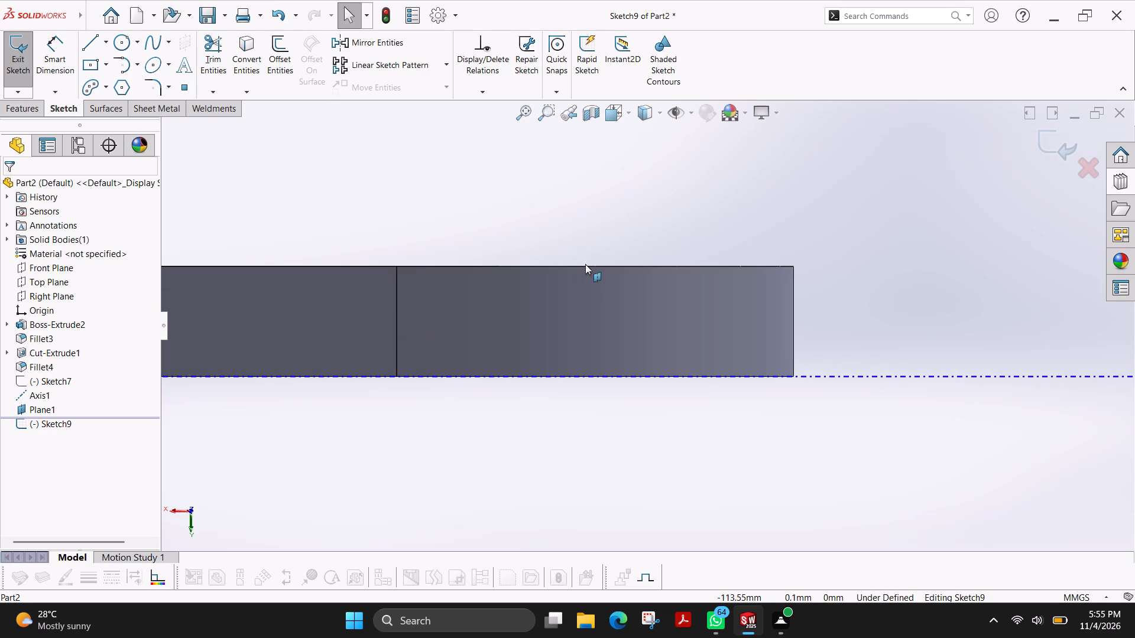
{"action": "left_click", "coordinate": [93, 35]}
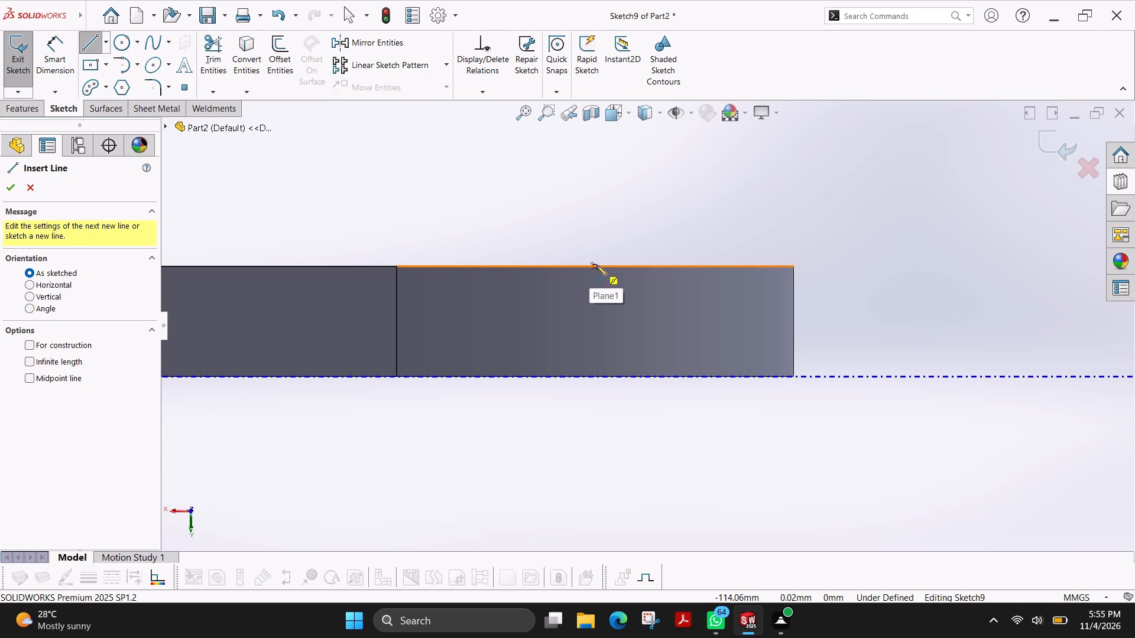
{"action": "left_click", "coordinate": [594, 265]}
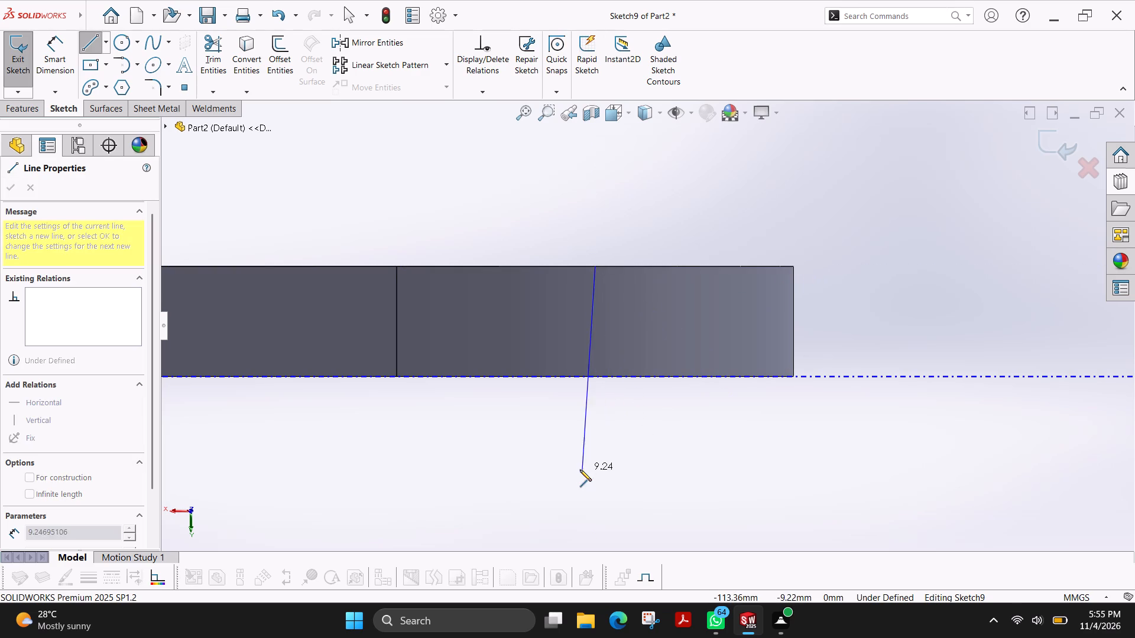
{"action": "left_click", "coordinate": [594, 476]}
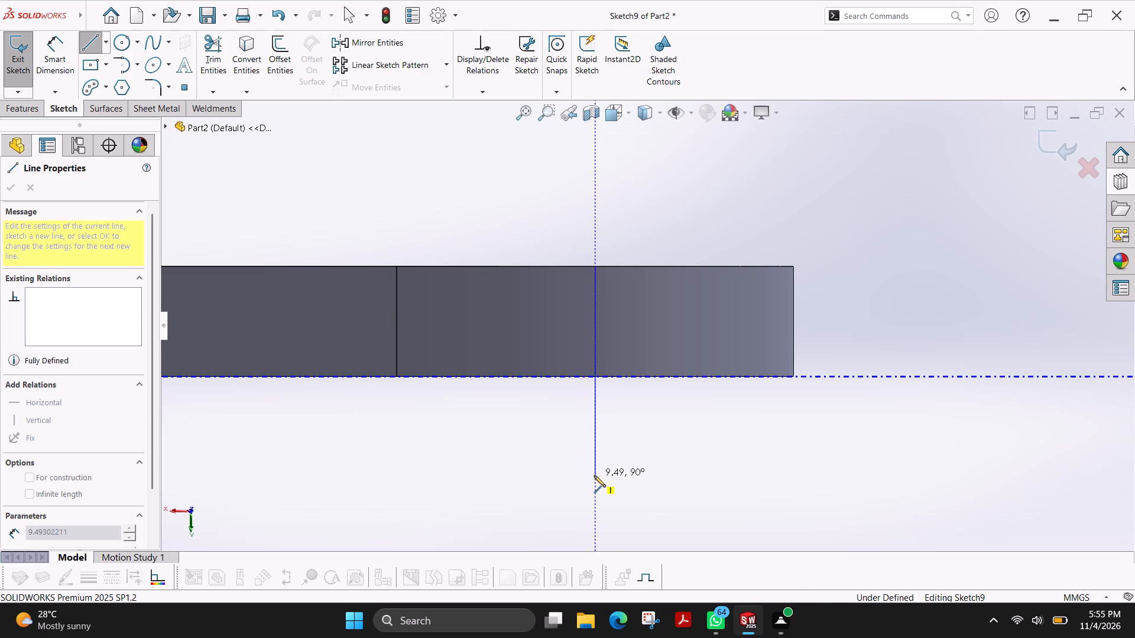
{"action": "left_click", "coordinate": [597, 152]}
{"action": "key", "text": "Escape"}
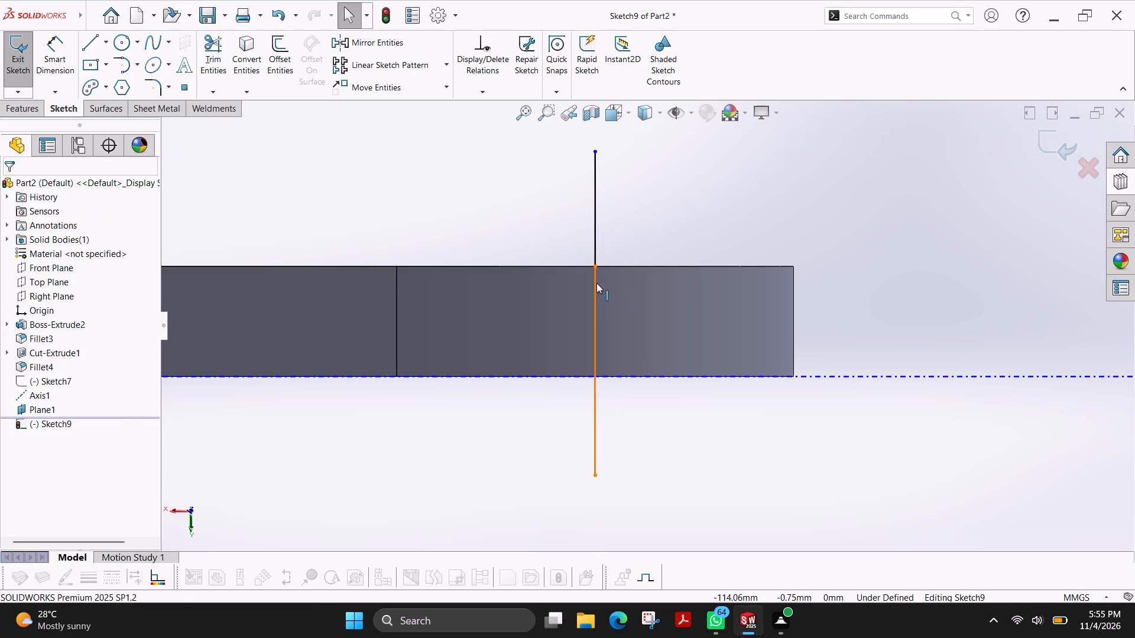
Delete the shorter overlapping vertical line, keeping the long line that crosses the whole plate thickness.
{"action": "left_click", "coordinate": [596, 283]}
{"action": "key", "text": "Delete"}
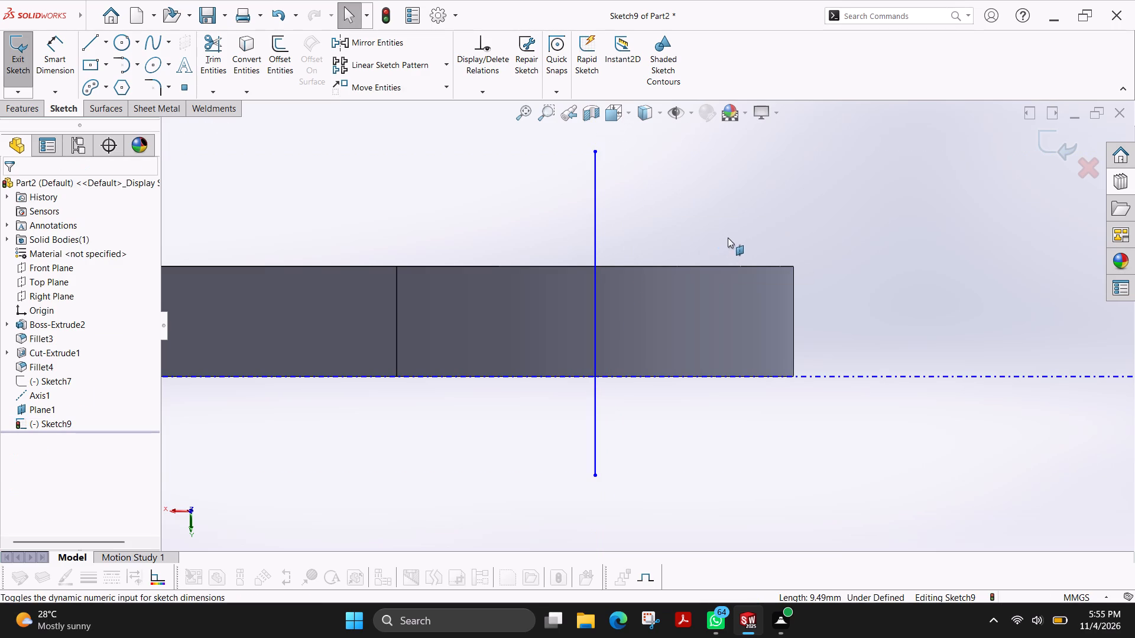
{"action": "key", "text": "Escape"}
{"action": "left_click", "coordinate": [480, 193]}
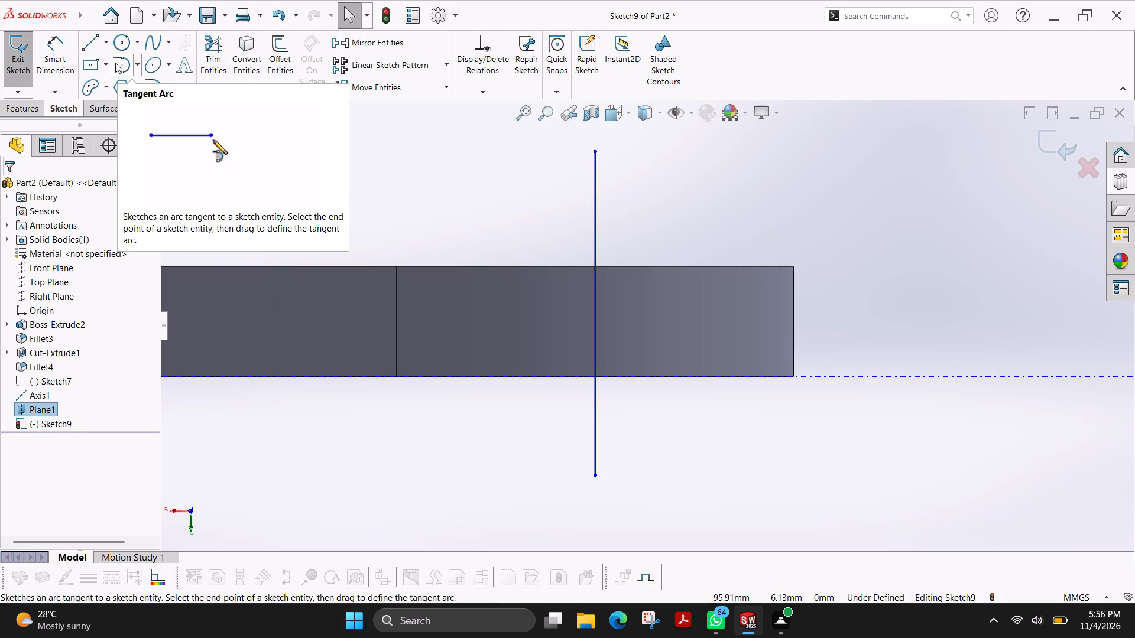
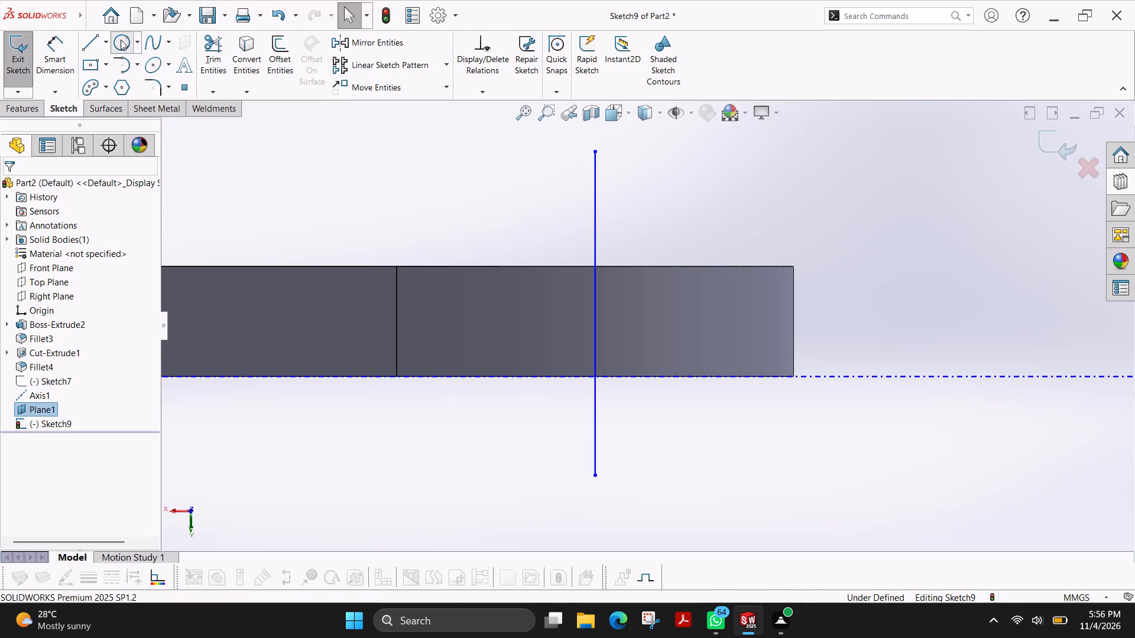
Sketch a circle of about 9.5 mm radius centred on the vertical line, just outside the plate beyond Axis1.
{"action": "left_click", "coordinate": [594, 423]}
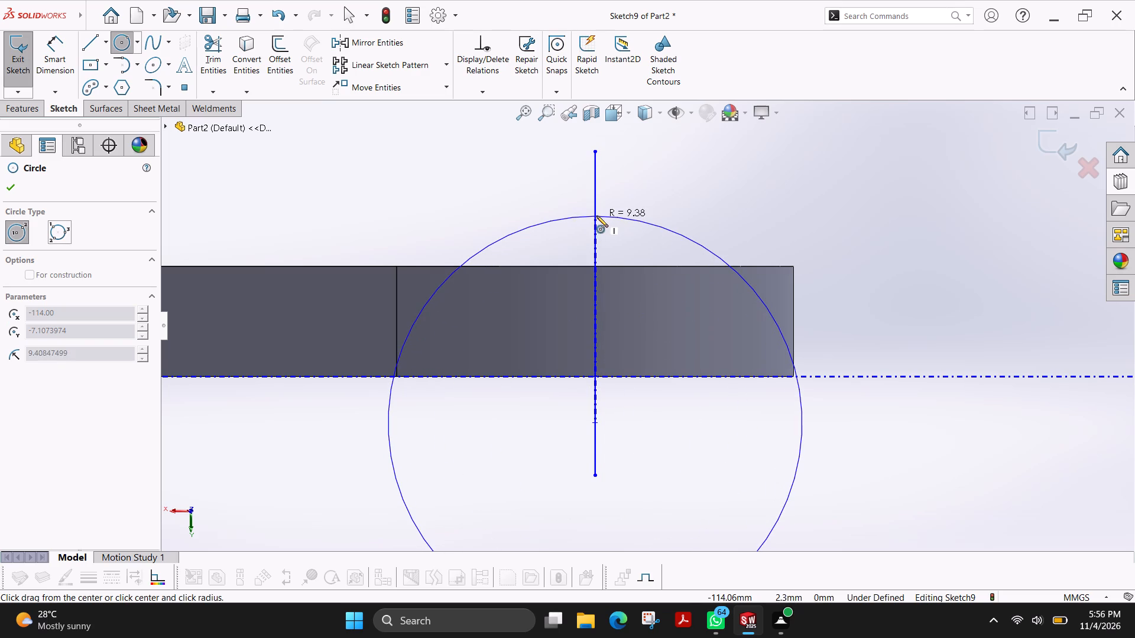
{"action": "left_click", "coordinate": [596, 214]}
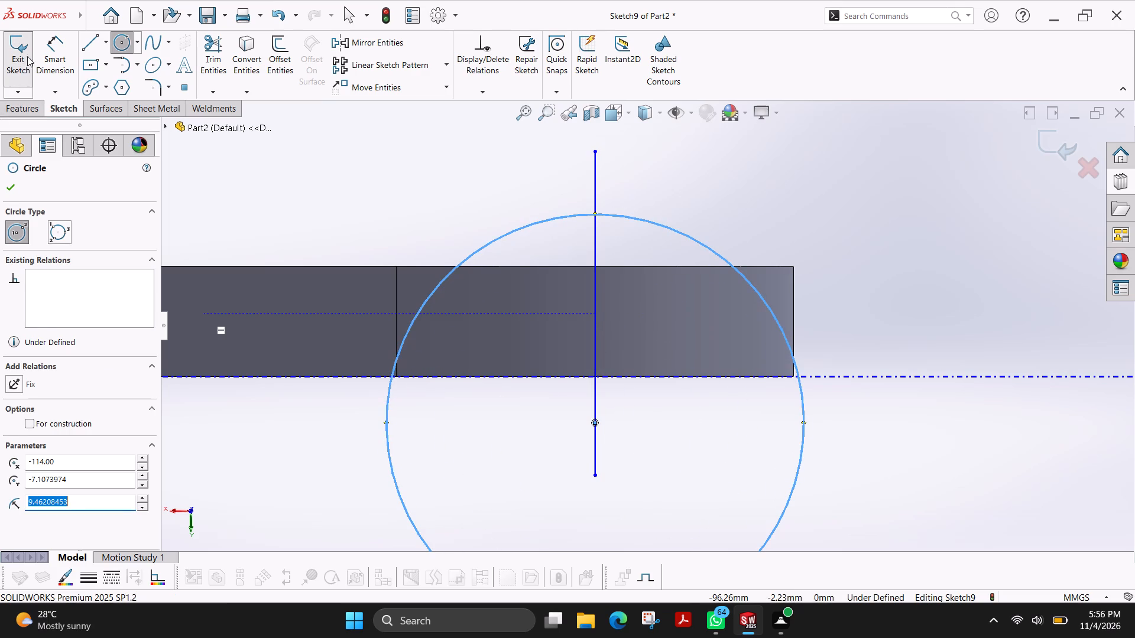
Dimension the circle's diameter and set it to 30 mm.
{"action": "left_click", "coordinate": [58, 45]}
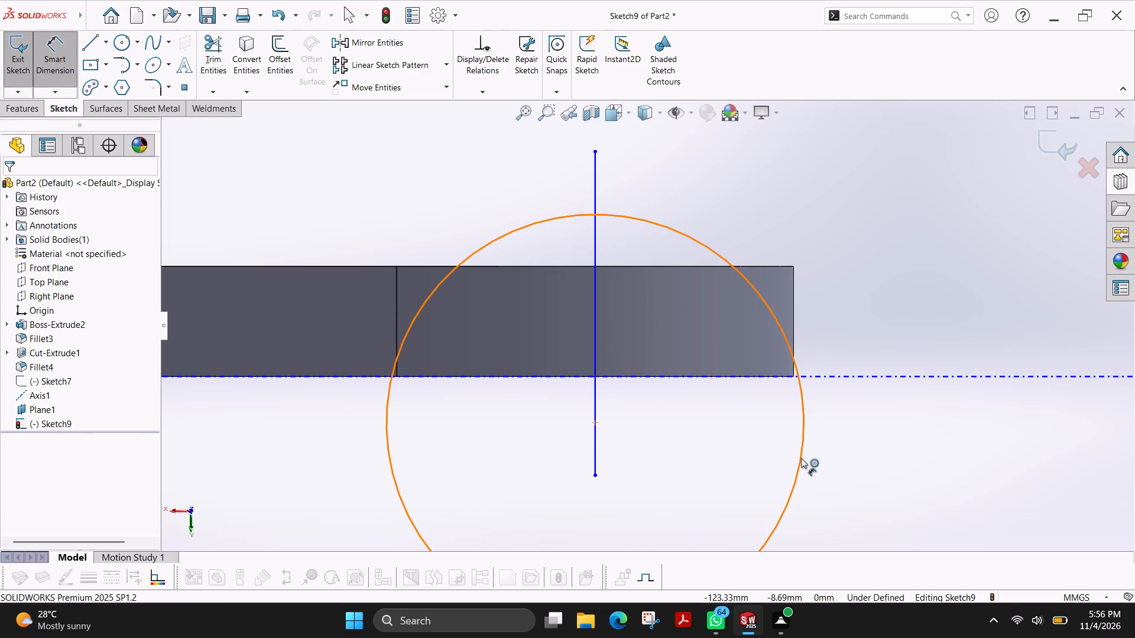
{"action": "left_click", "coordinate": [800, 458]}
{"action": "scroll", "coordinate": [877, 512], "scroll_direction": "up", "scroll_amount": 2}
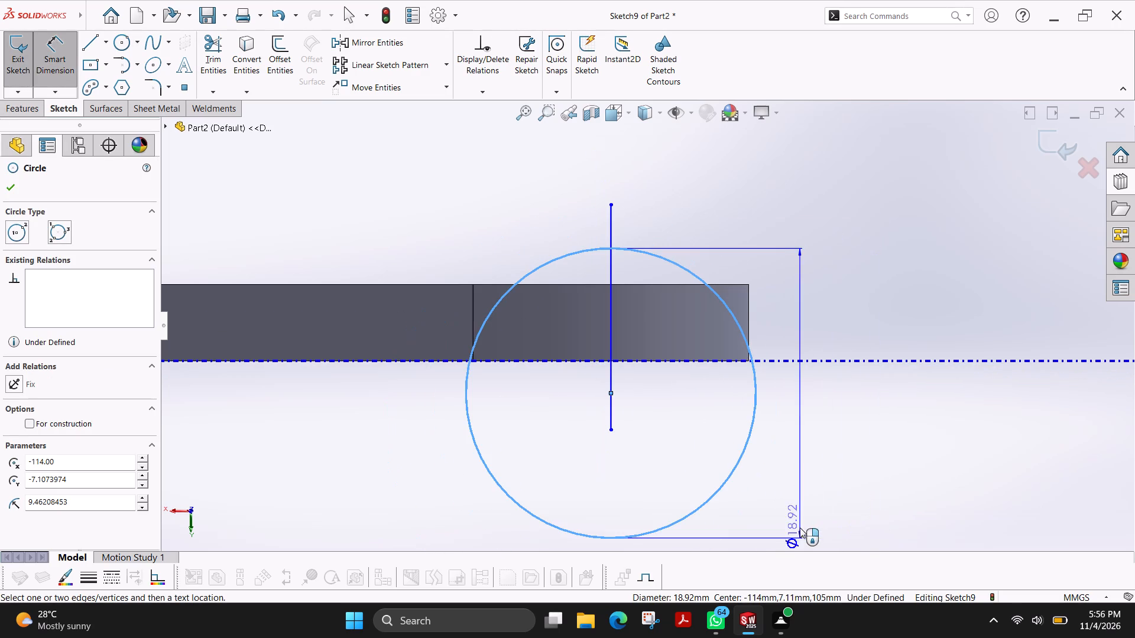
{"action": "left_click", "coordinate": [445, 545]}
{"action": "type", "text": "30"}
{"action": "key", "text": "Return"}
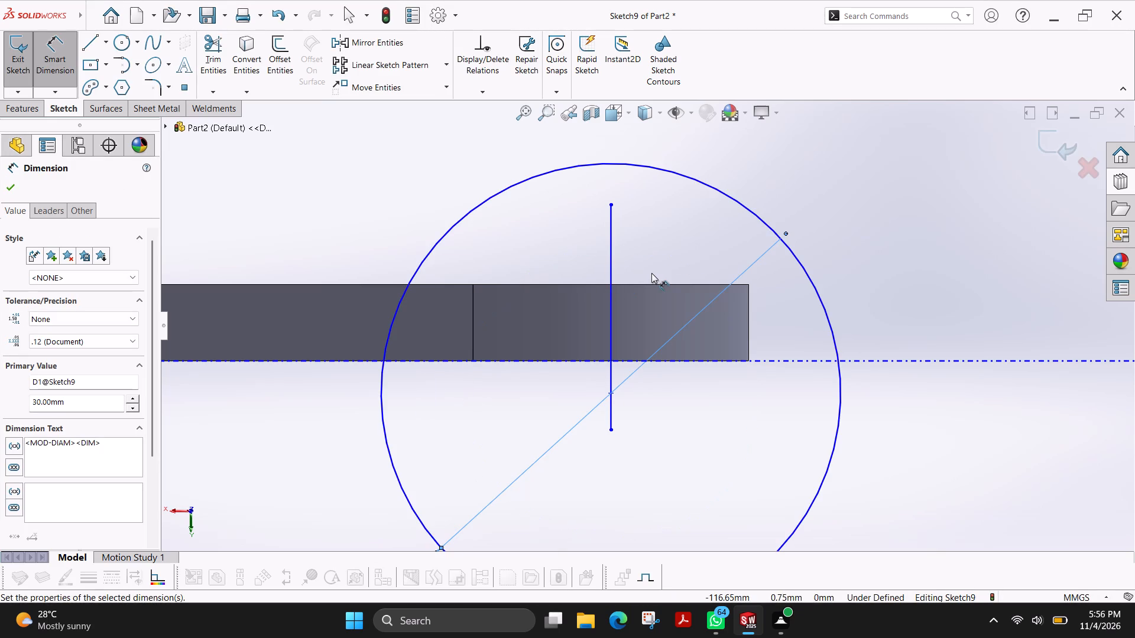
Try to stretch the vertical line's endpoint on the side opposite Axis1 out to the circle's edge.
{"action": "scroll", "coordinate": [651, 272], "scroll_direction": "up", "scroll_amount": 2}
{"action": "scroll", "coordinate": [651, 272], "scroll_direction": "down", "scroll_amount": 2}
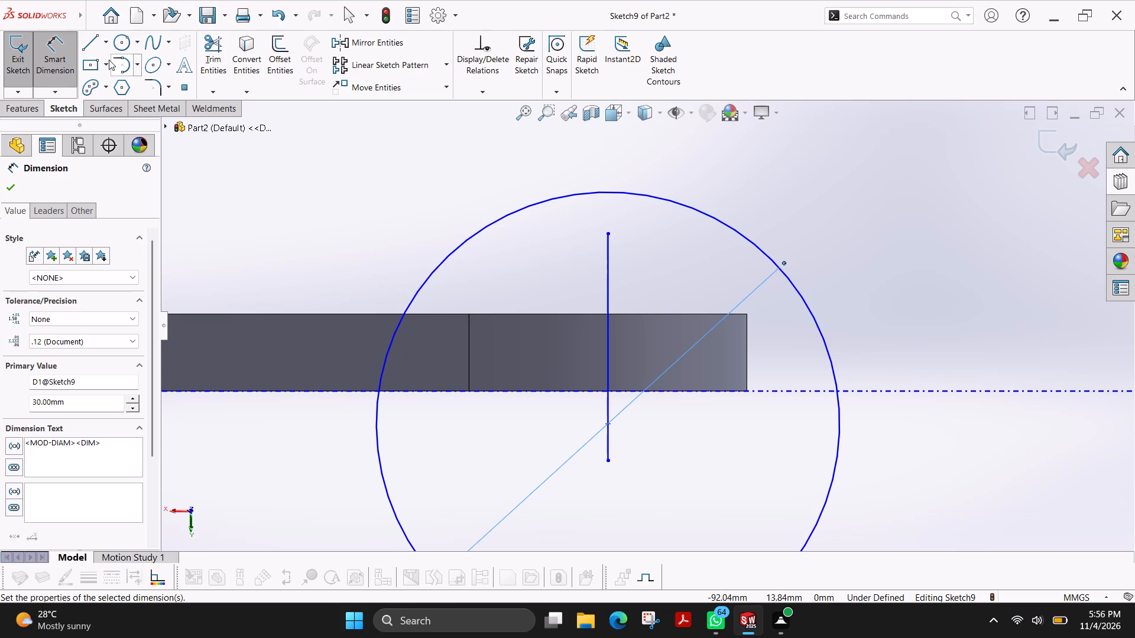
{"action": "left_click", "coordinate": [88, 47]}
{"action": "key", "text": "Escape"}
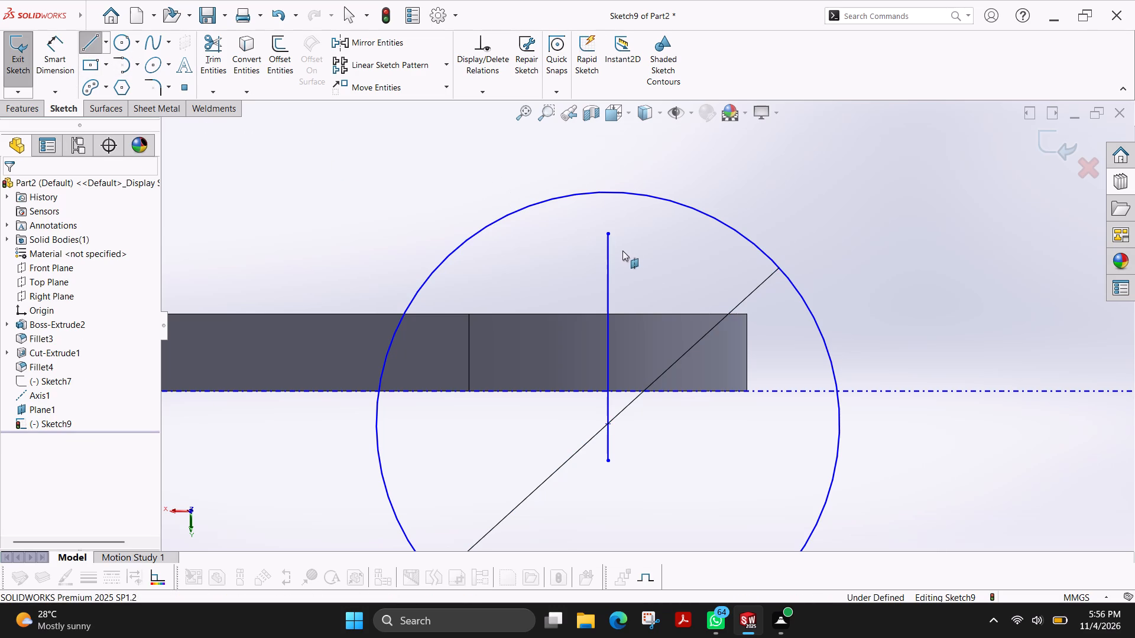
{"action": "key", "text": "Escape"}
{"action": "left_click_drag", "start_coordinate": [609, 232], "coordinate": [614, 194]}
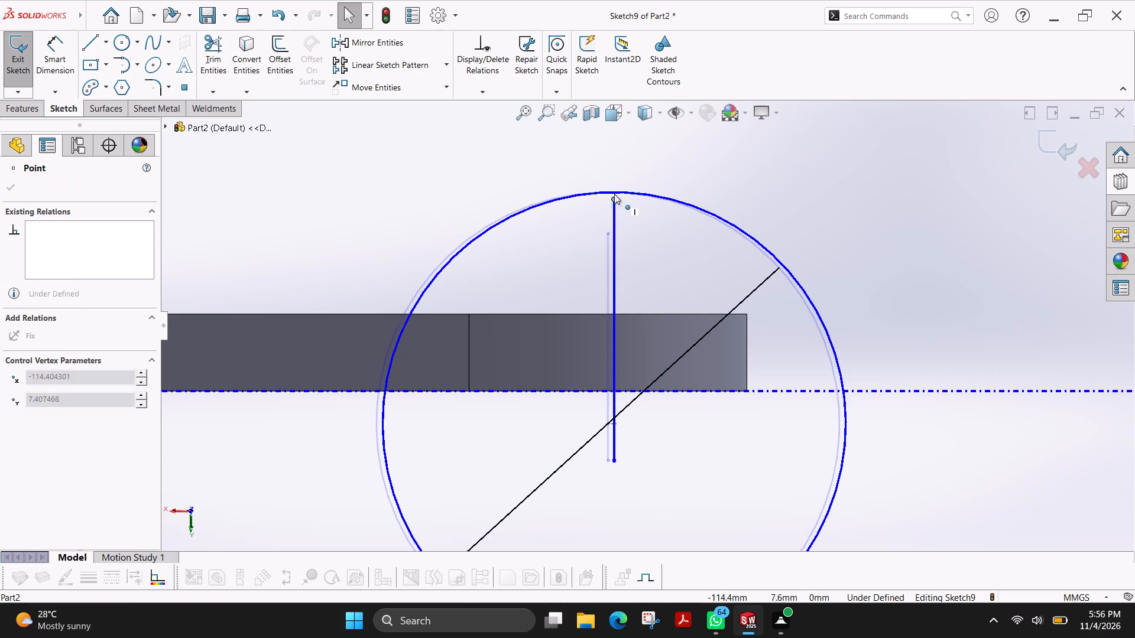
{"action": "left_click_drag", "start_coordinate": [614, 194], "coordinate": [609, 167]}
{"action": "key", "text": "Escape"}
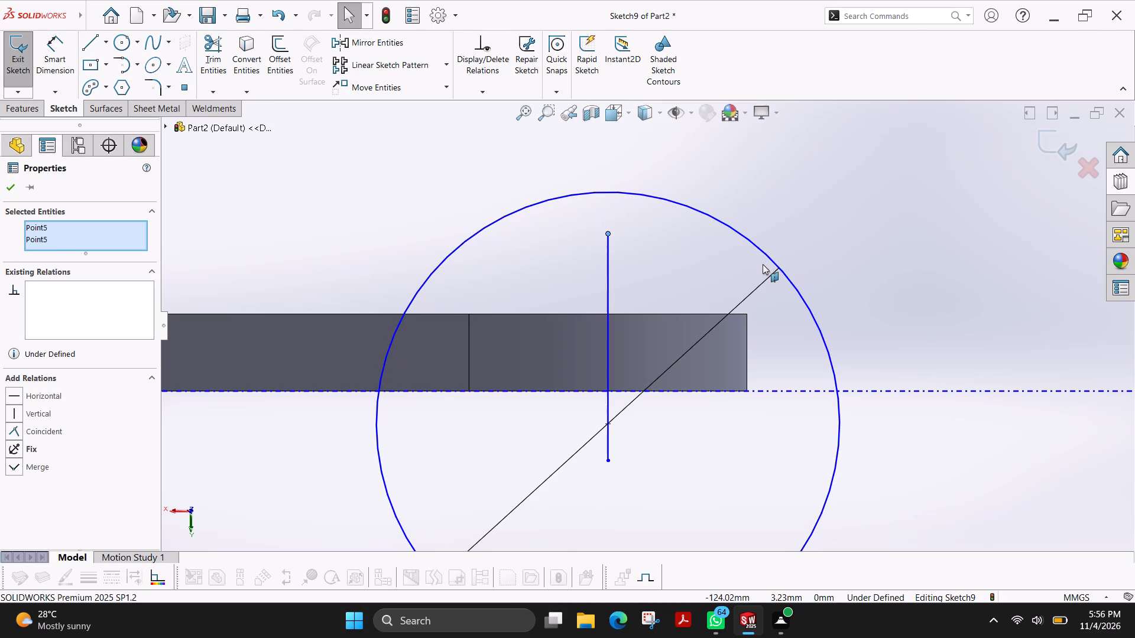
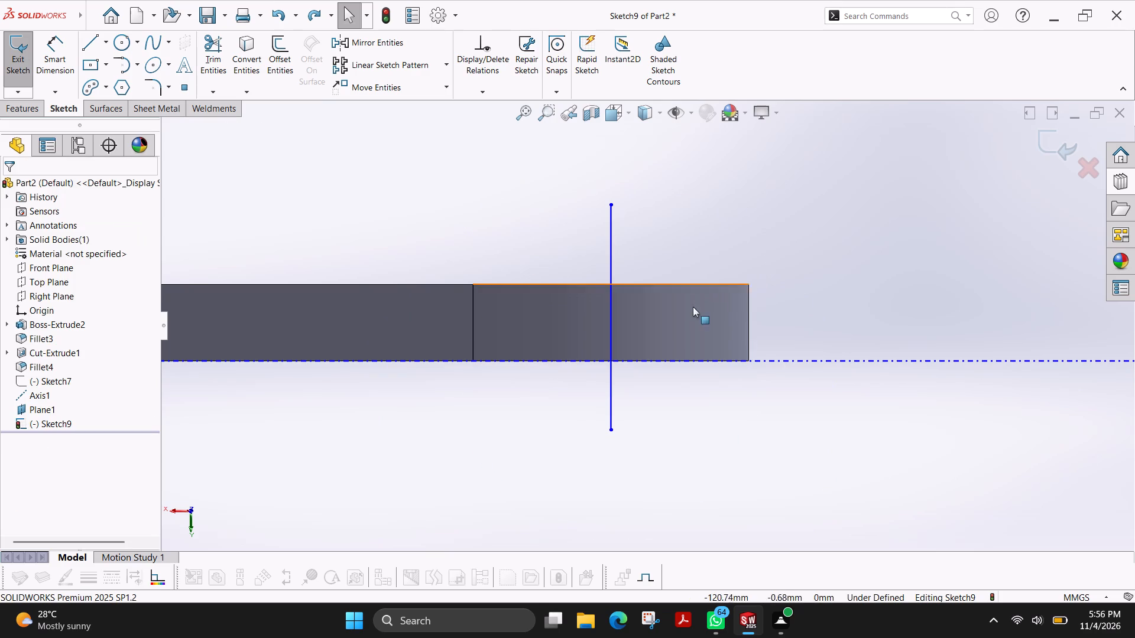
Dimension the horizontal distance between the vertical sketch line and the plate's nearest end edge.
{"action": "scroll", "coordinate": [664, 304], "scroll_direction": "down", "scroll_amount": 1}
{"action": "left_click", "coordinate": [64, 60]}
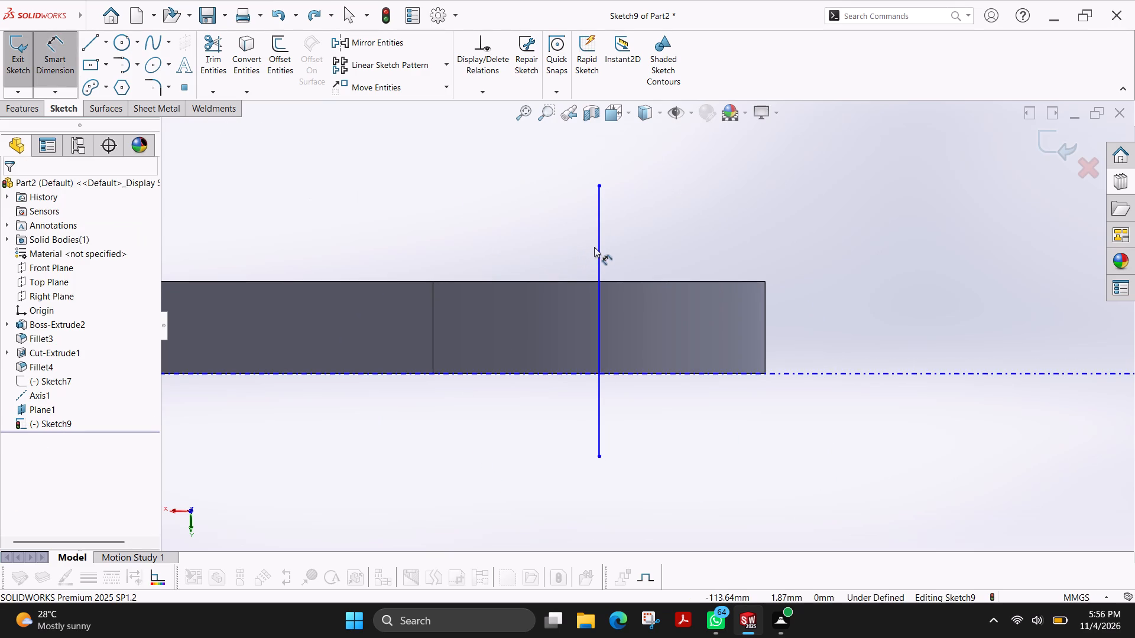
{"action": "left_click", "coordinate": [601, 248]}
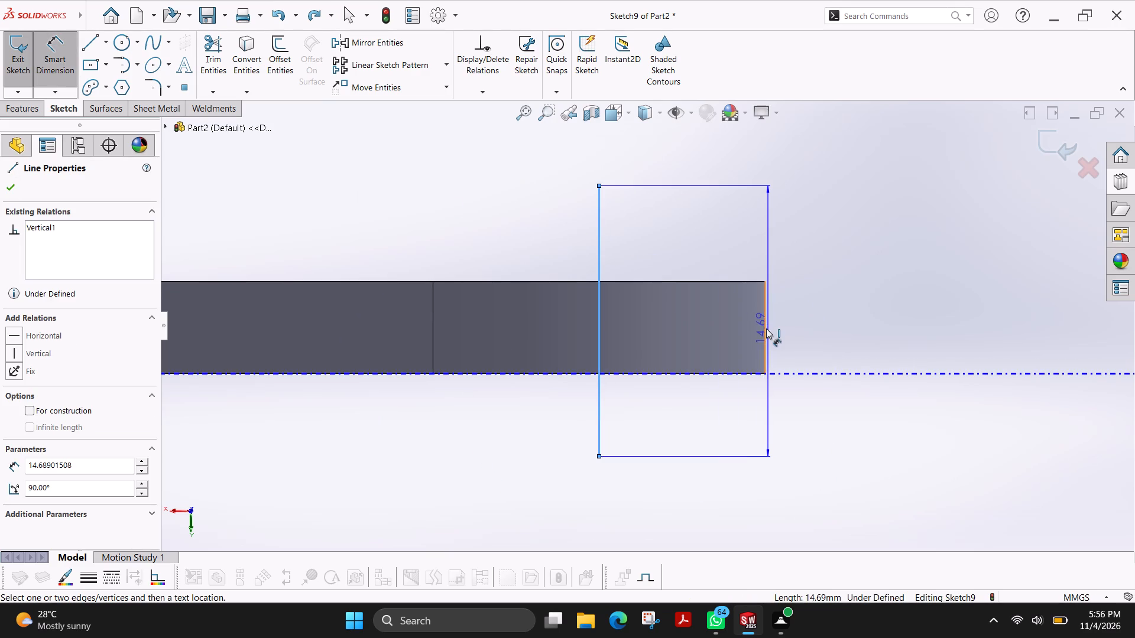
{"action": "left_click", "coordinate": [766, 328]}
{"action": "left_click", "coordinate": [725, 434]}
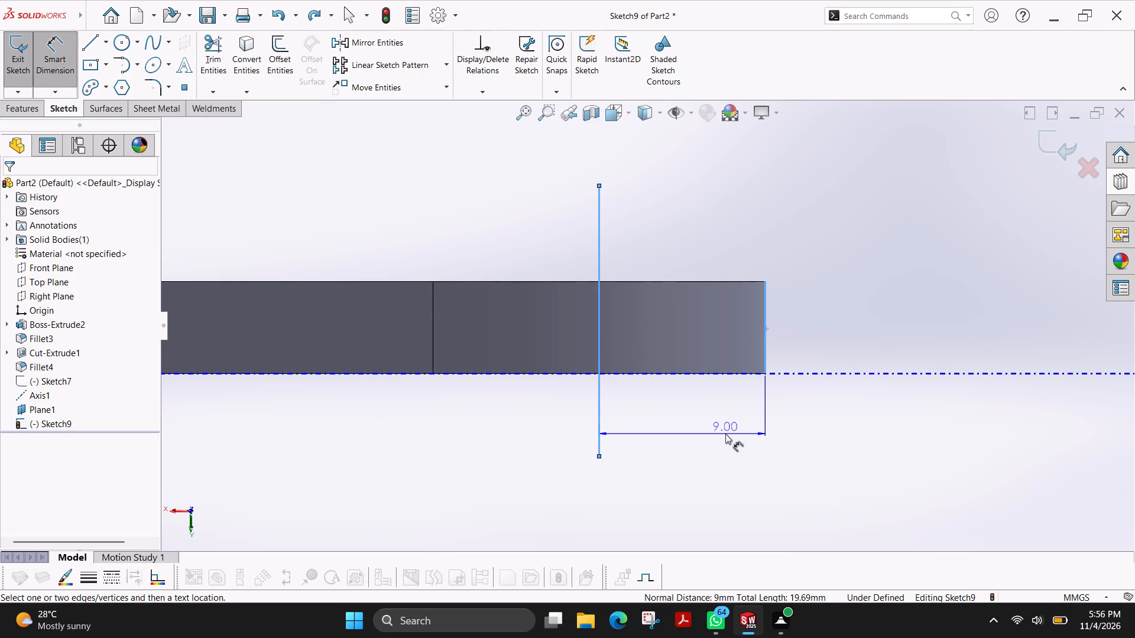
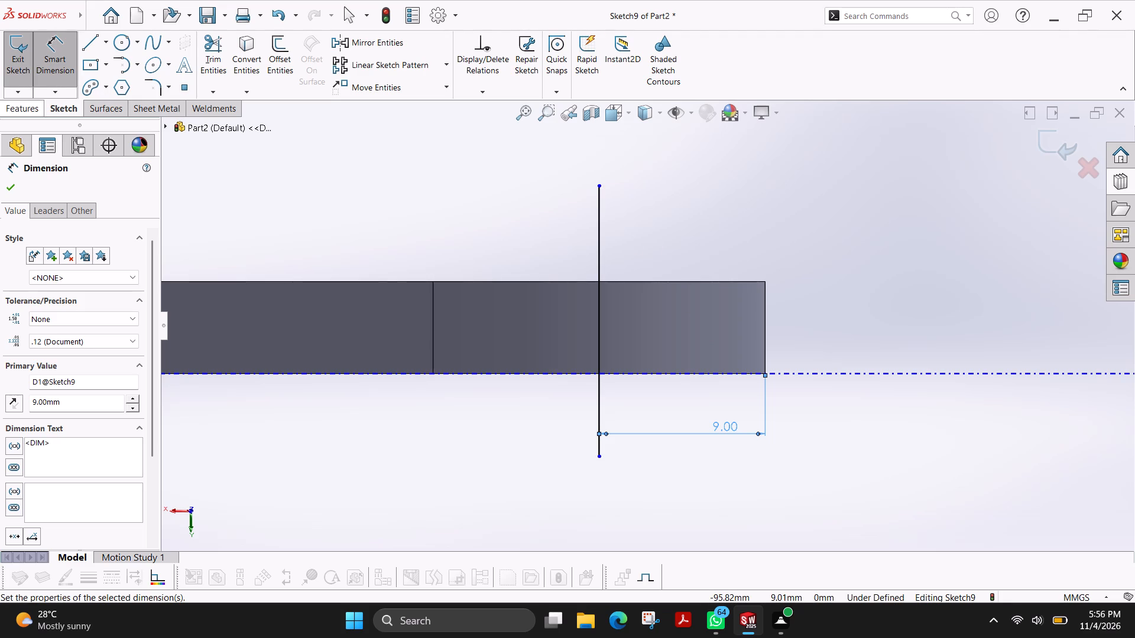
Extend the vertical sketch line upward by moving its upper endpoint to about Y 13 mm, well above the plate.
{"action": "left_click", "coordinate": [12, 187]}
{"action": "scroll", "coordinate": [615, 174], "scroll_direction": "up", "scroll_amount": 2}
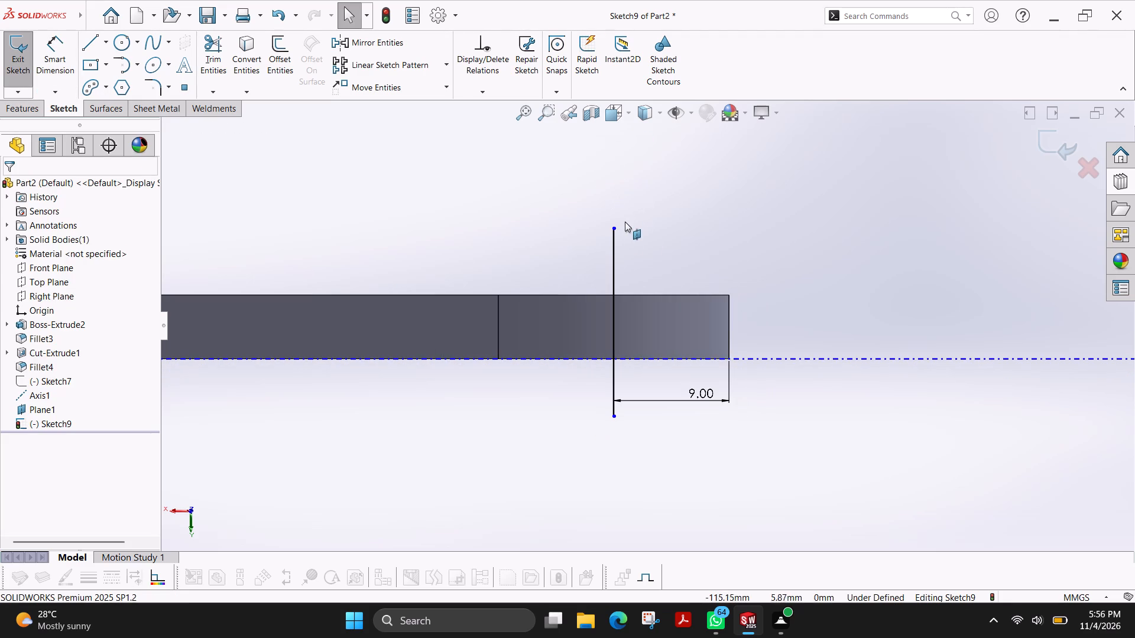
{"action": "left_click_drag", "start_coordinate": [615, 232], "coordinate": [622, 128]}
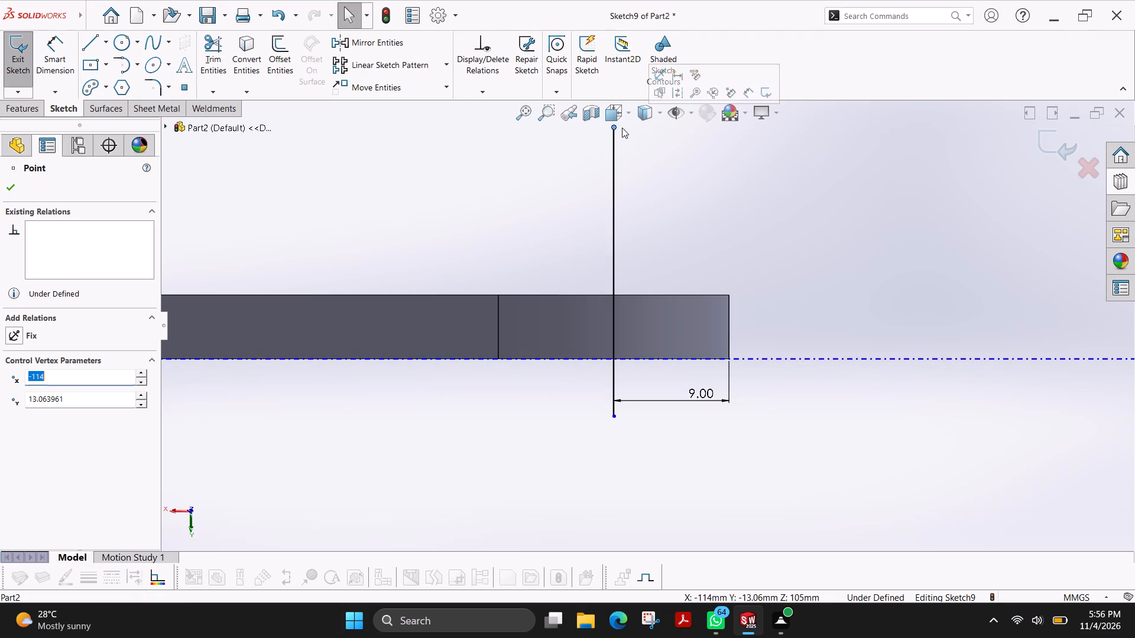
Sketch a circle centred on the vertical line just below the plate and set its diameter to 30 mm.
{"action": "left_click", "coordinate": [120, 45]}
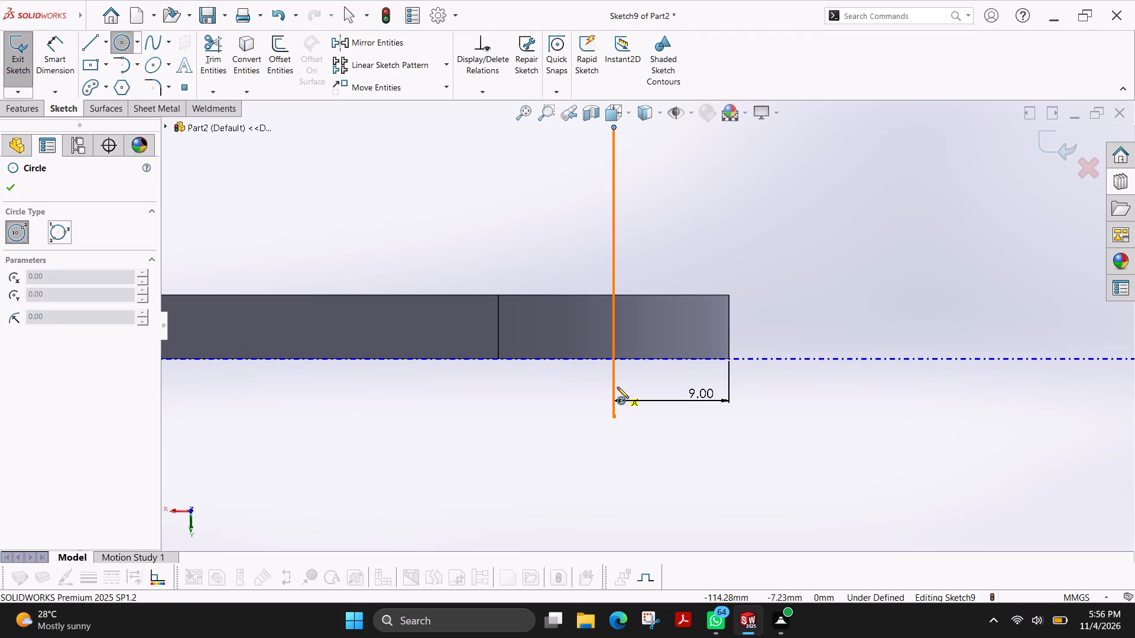
{"action": "left_click", "coordinate": [615, 385]}
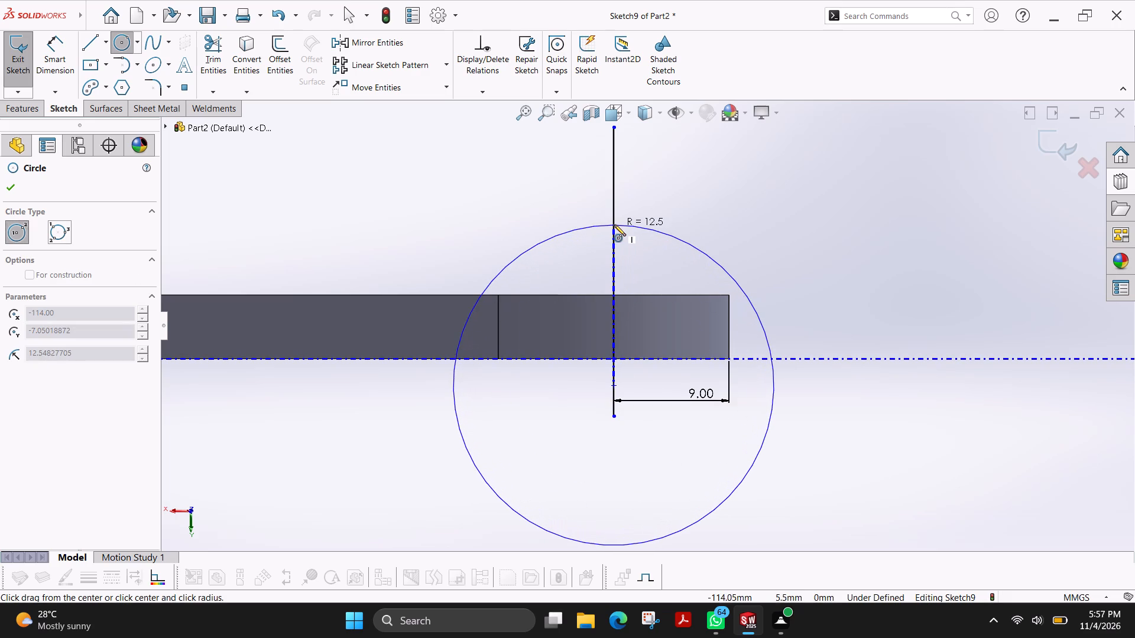
{"action": "left_click", "coordinate": [616, 228]}
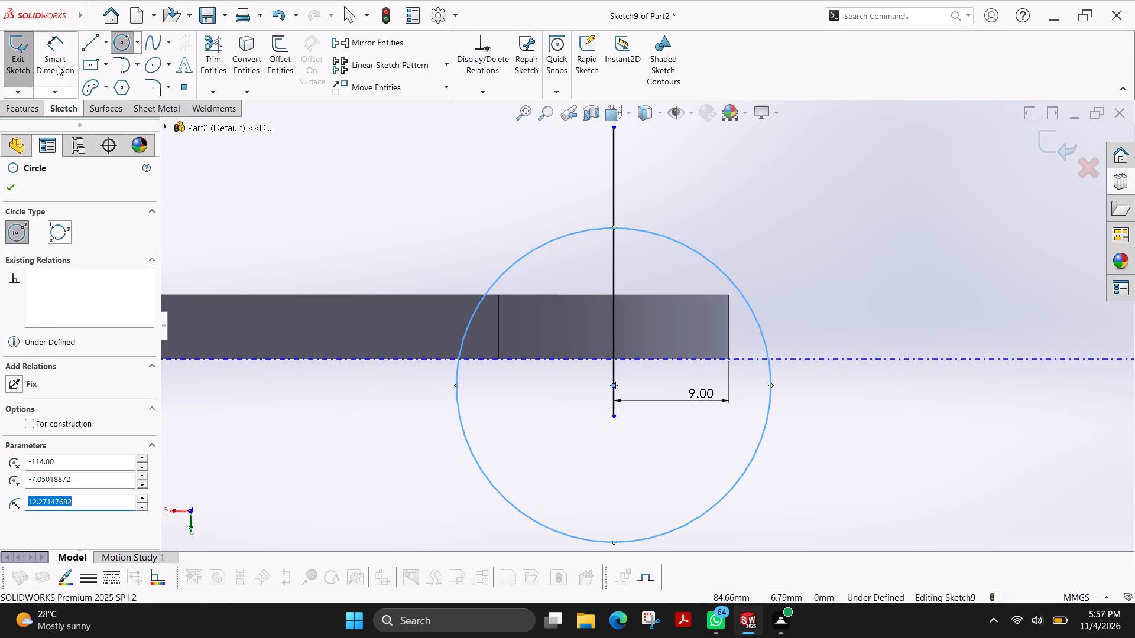
{"action": "left_click", "coordinate": [57, 65]}
{"action": "left_click", "coordinate": [752, 457]}
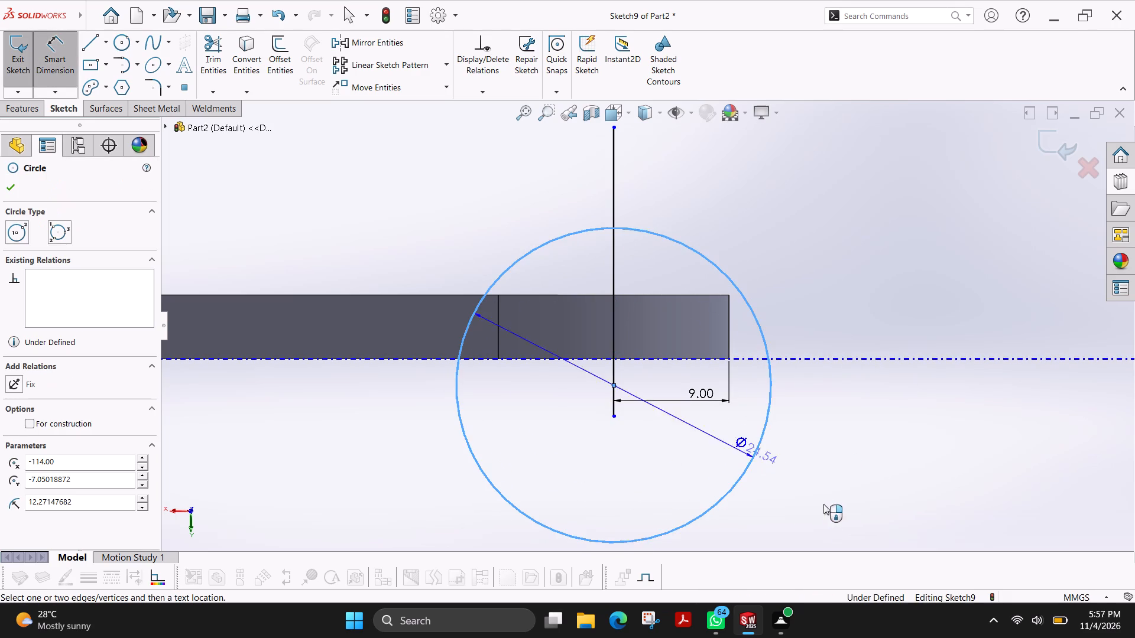
{"action": "left_click", "coordinate": [768, 538]}
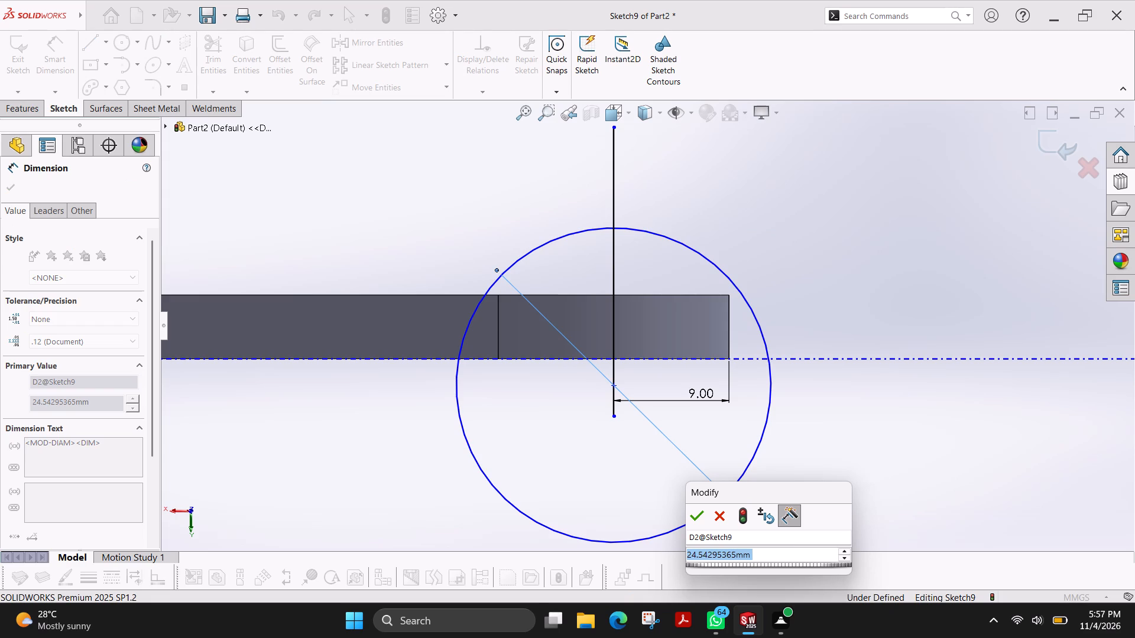
{"action": "type", "text": "30"}
{"action": "key", "text": "Return"}
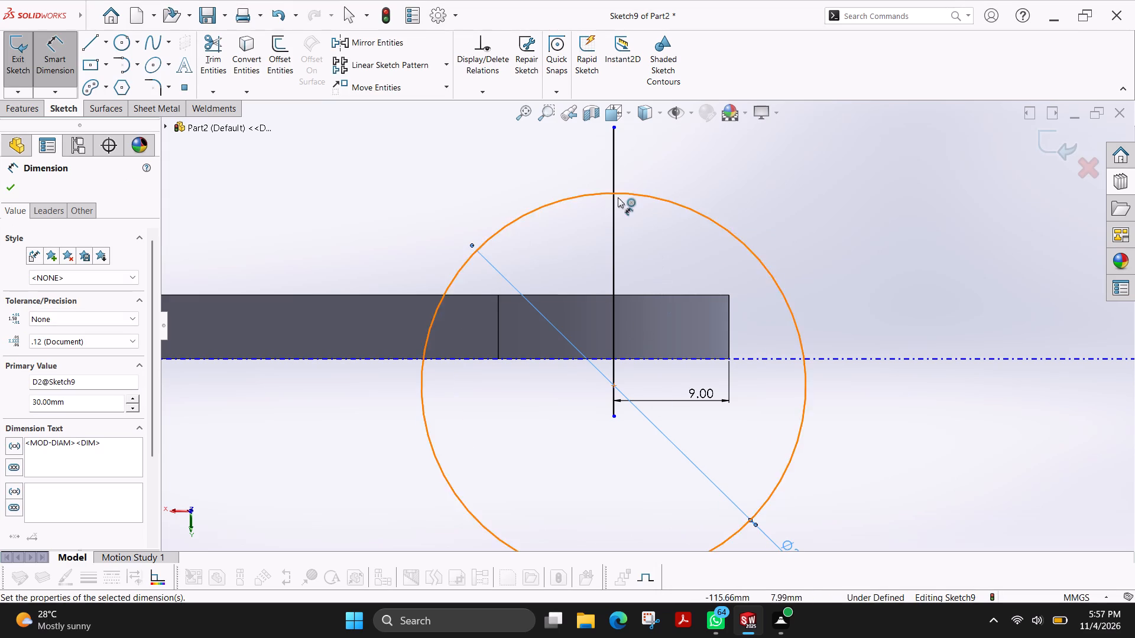
Sketch a horizontal line about 11 mm long from the circle's top point on the vertical line, inward over the plate.
{"action": "left_click", "coordinate": [86, 40]}
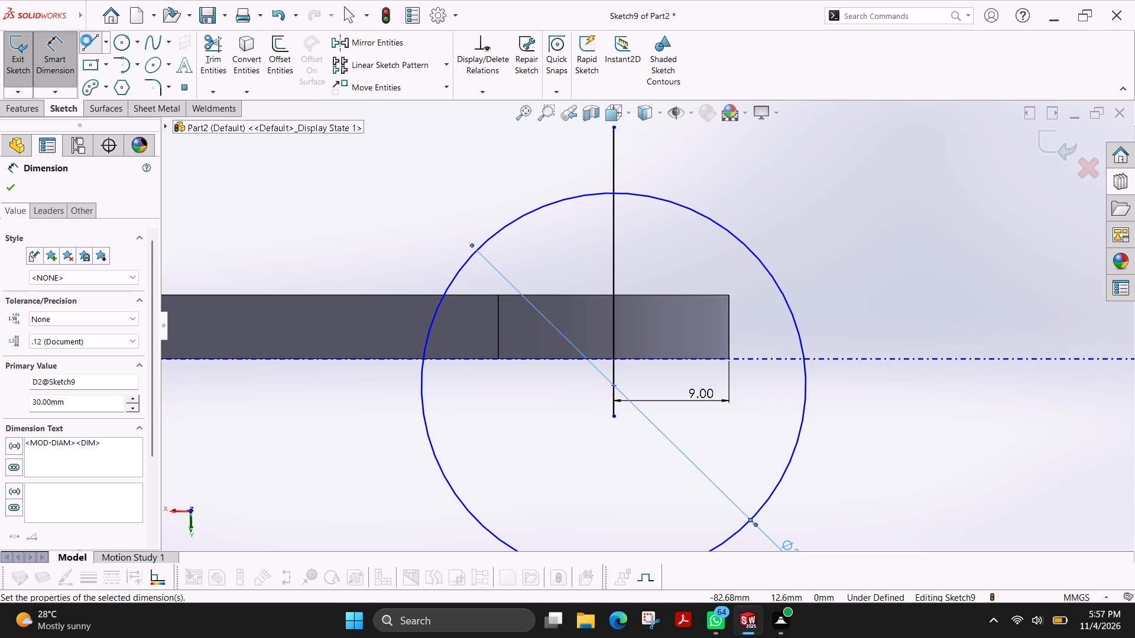
{"action": "left_click", "coordinate": [614, 193]}
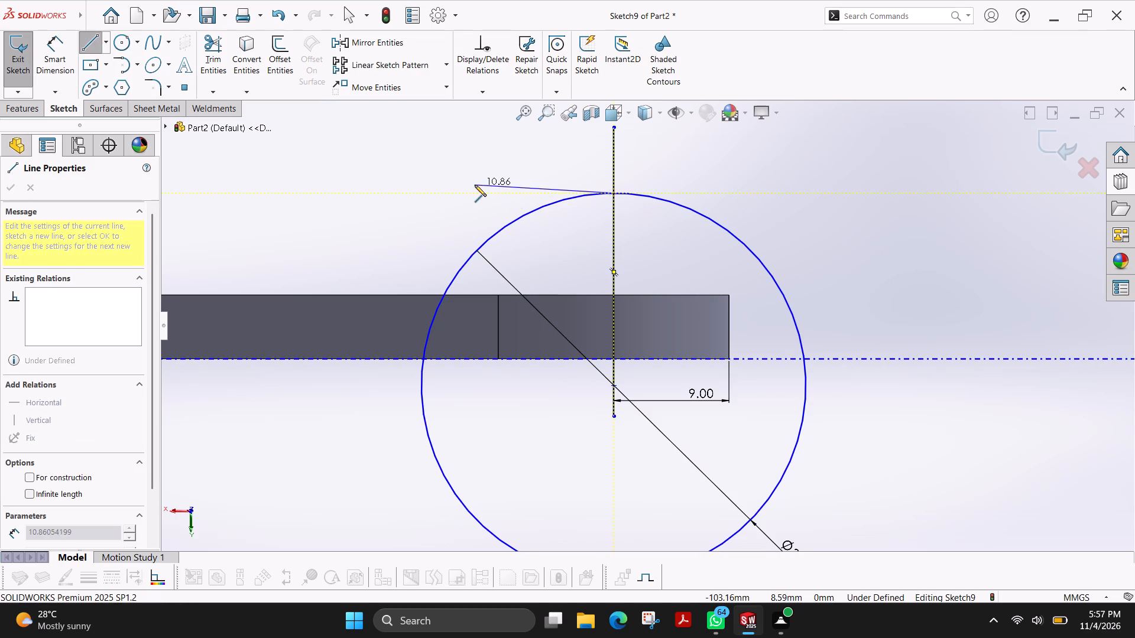
{"action": "left_click", "coordinate": [471, 190]}
{"action": "key", "text": "Escape"}
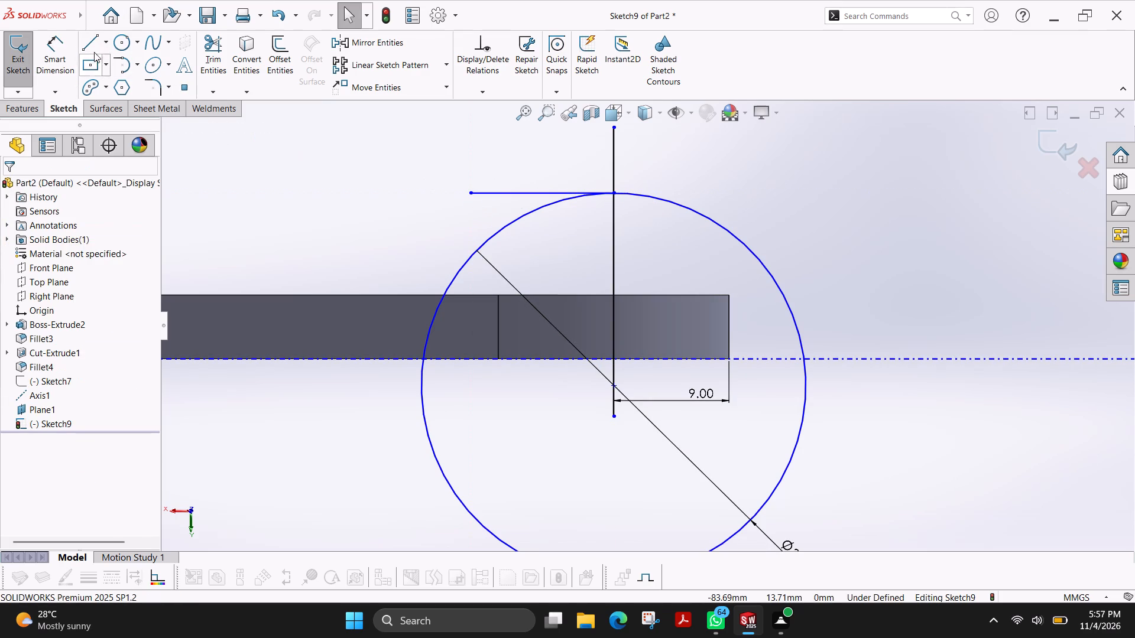
Dimension the horizontal line that starts at the circle's top point.
{"action": "left_click", "coordinate": [64, 47]}
{"action": "left_click", "coordinate": [517, 192]}
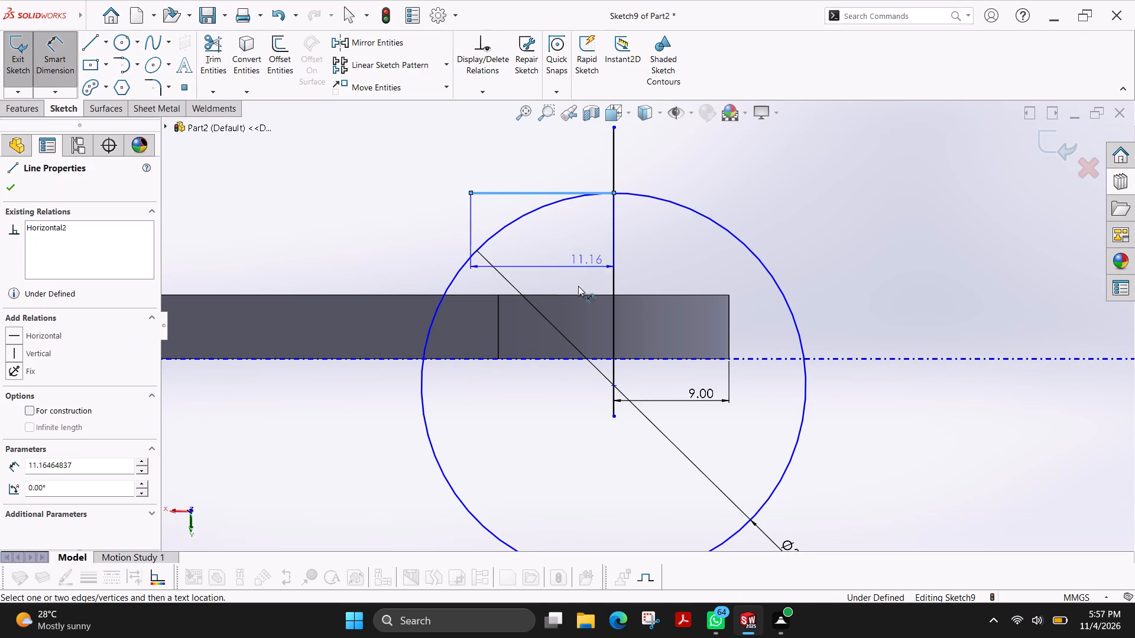
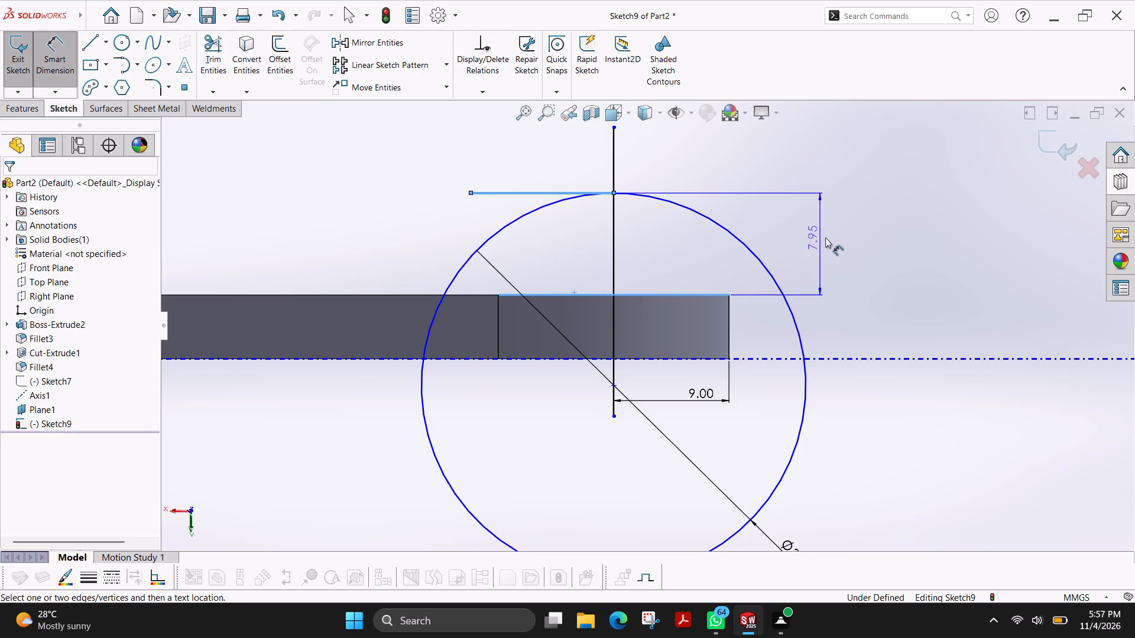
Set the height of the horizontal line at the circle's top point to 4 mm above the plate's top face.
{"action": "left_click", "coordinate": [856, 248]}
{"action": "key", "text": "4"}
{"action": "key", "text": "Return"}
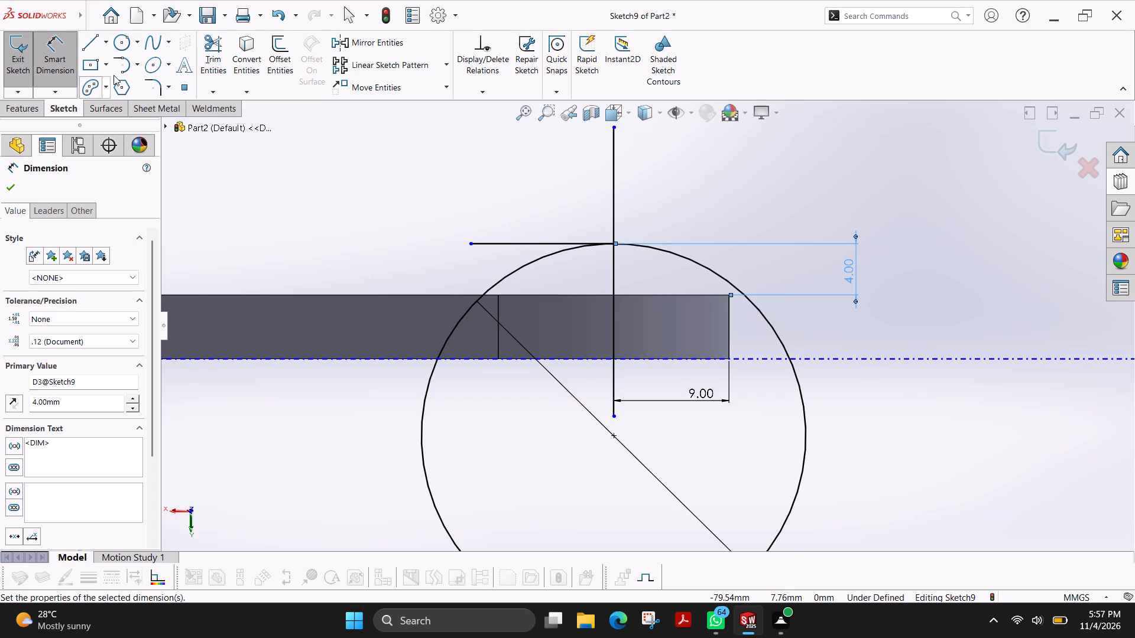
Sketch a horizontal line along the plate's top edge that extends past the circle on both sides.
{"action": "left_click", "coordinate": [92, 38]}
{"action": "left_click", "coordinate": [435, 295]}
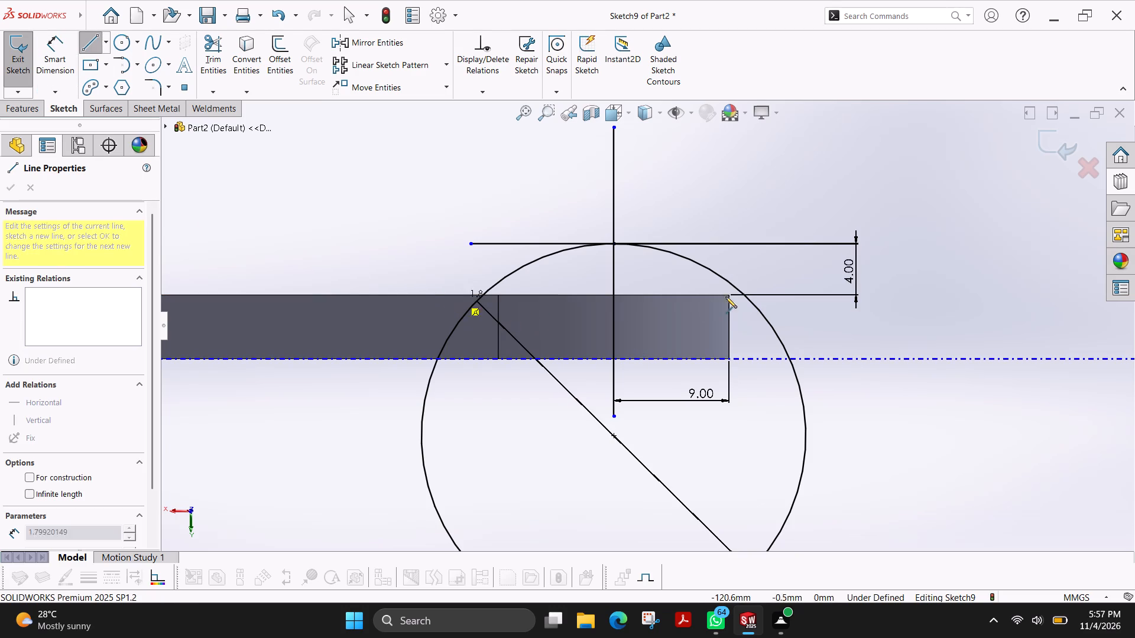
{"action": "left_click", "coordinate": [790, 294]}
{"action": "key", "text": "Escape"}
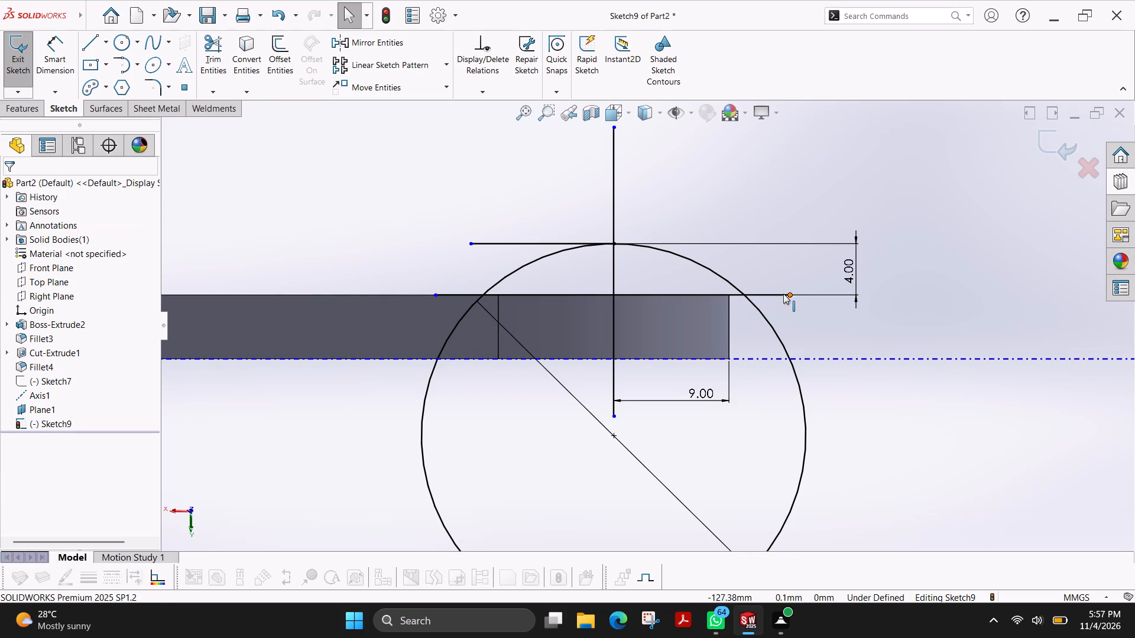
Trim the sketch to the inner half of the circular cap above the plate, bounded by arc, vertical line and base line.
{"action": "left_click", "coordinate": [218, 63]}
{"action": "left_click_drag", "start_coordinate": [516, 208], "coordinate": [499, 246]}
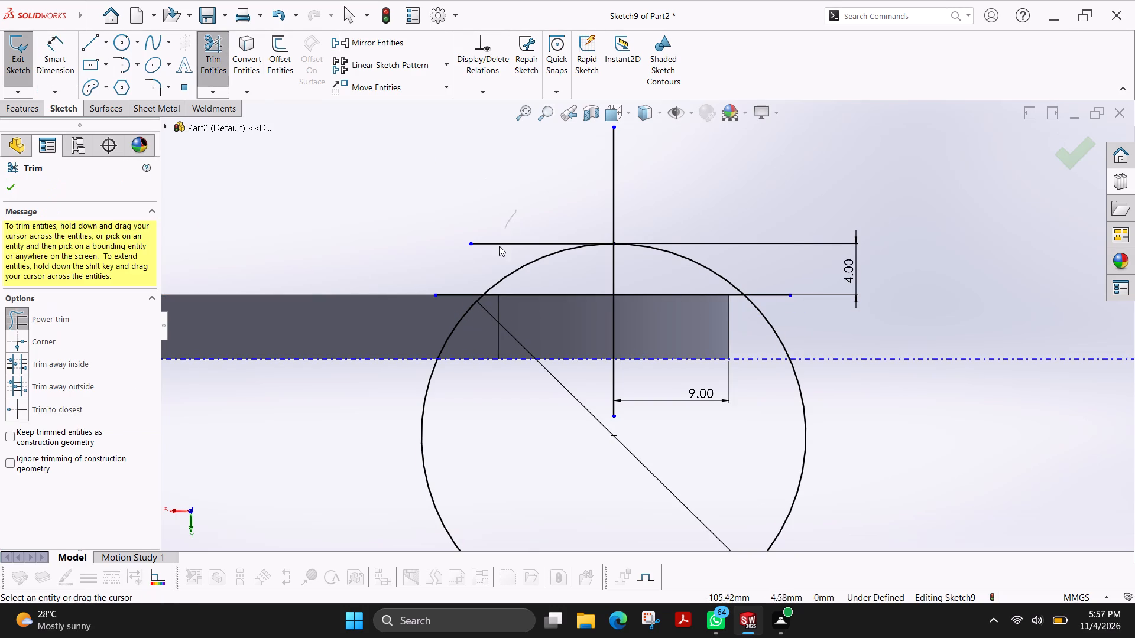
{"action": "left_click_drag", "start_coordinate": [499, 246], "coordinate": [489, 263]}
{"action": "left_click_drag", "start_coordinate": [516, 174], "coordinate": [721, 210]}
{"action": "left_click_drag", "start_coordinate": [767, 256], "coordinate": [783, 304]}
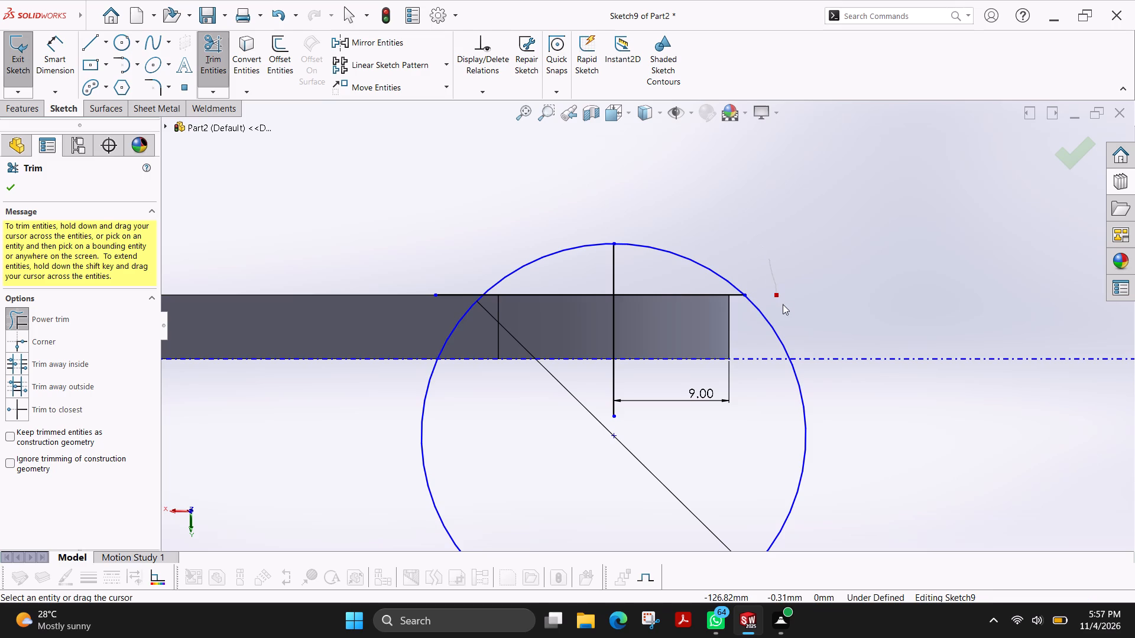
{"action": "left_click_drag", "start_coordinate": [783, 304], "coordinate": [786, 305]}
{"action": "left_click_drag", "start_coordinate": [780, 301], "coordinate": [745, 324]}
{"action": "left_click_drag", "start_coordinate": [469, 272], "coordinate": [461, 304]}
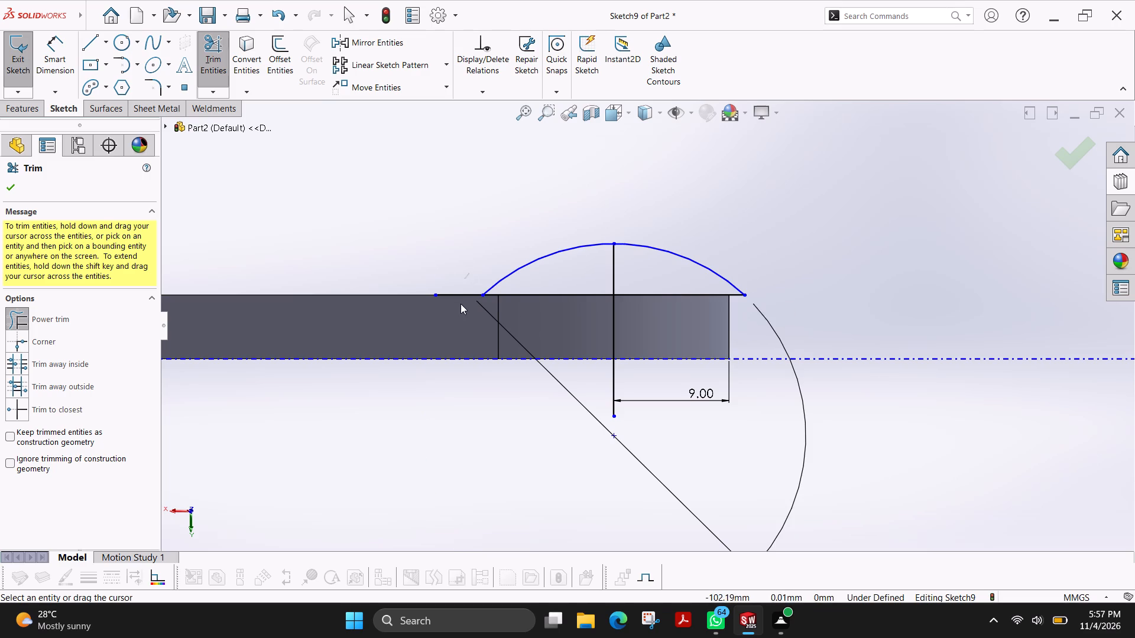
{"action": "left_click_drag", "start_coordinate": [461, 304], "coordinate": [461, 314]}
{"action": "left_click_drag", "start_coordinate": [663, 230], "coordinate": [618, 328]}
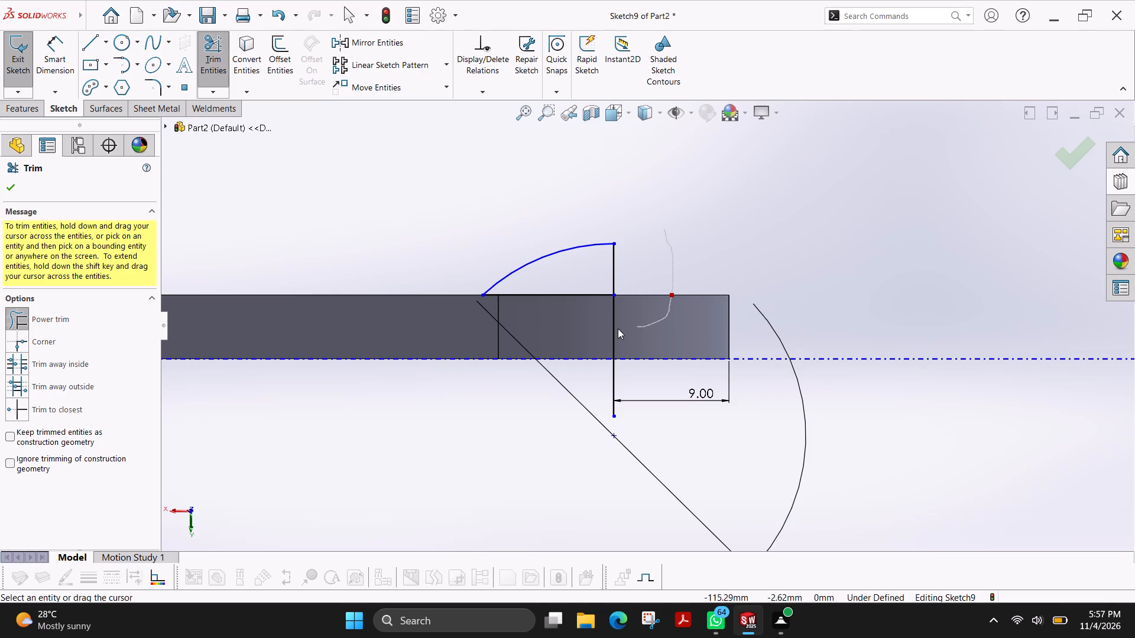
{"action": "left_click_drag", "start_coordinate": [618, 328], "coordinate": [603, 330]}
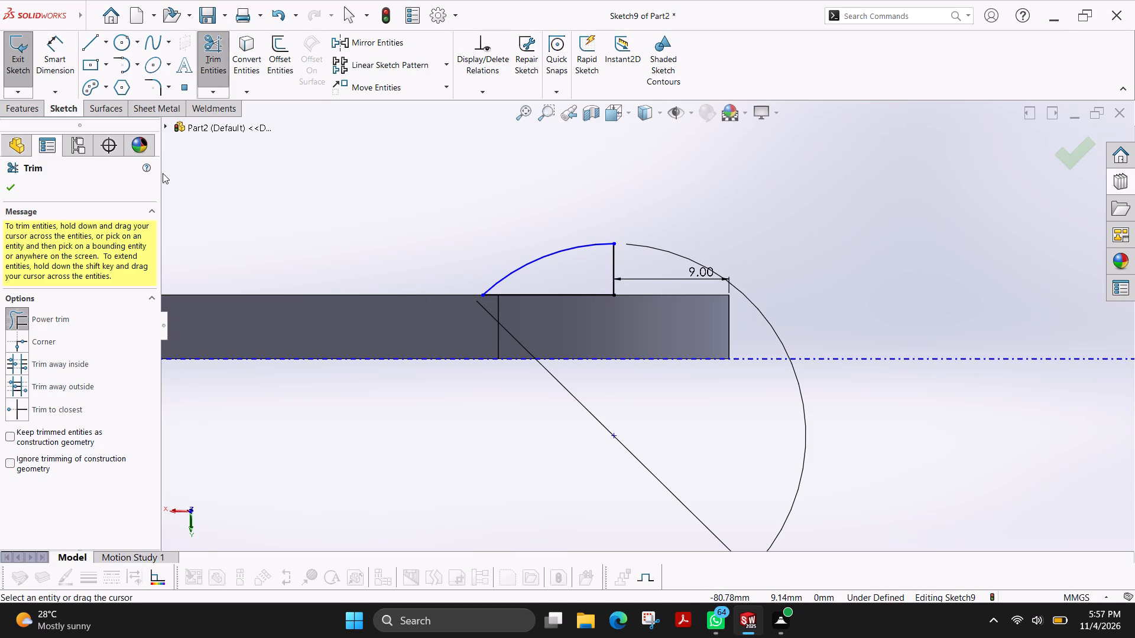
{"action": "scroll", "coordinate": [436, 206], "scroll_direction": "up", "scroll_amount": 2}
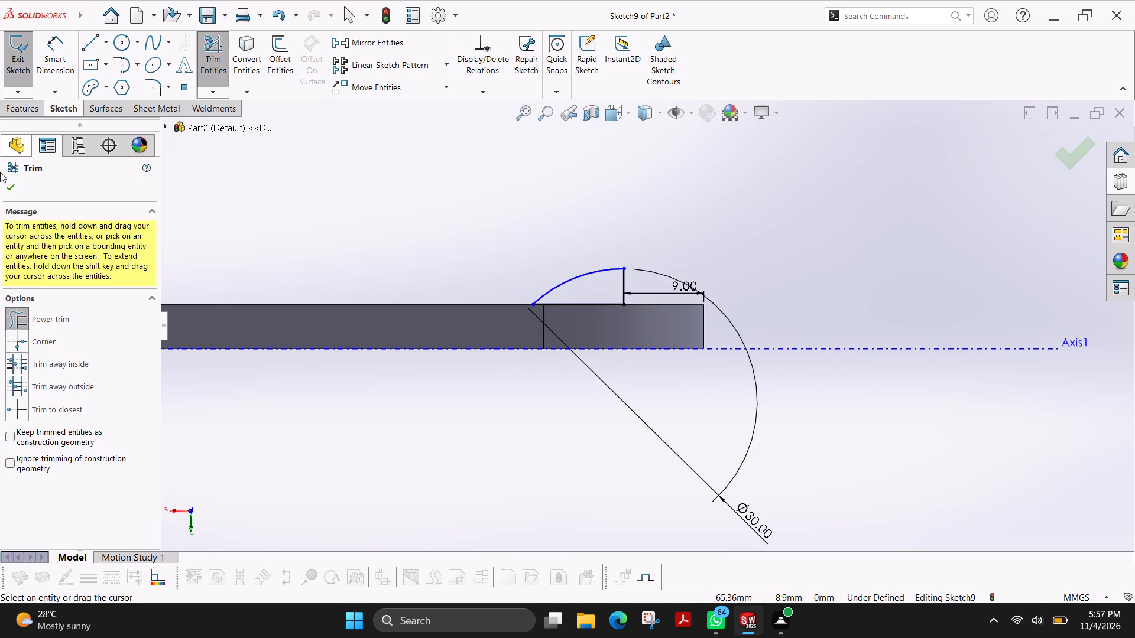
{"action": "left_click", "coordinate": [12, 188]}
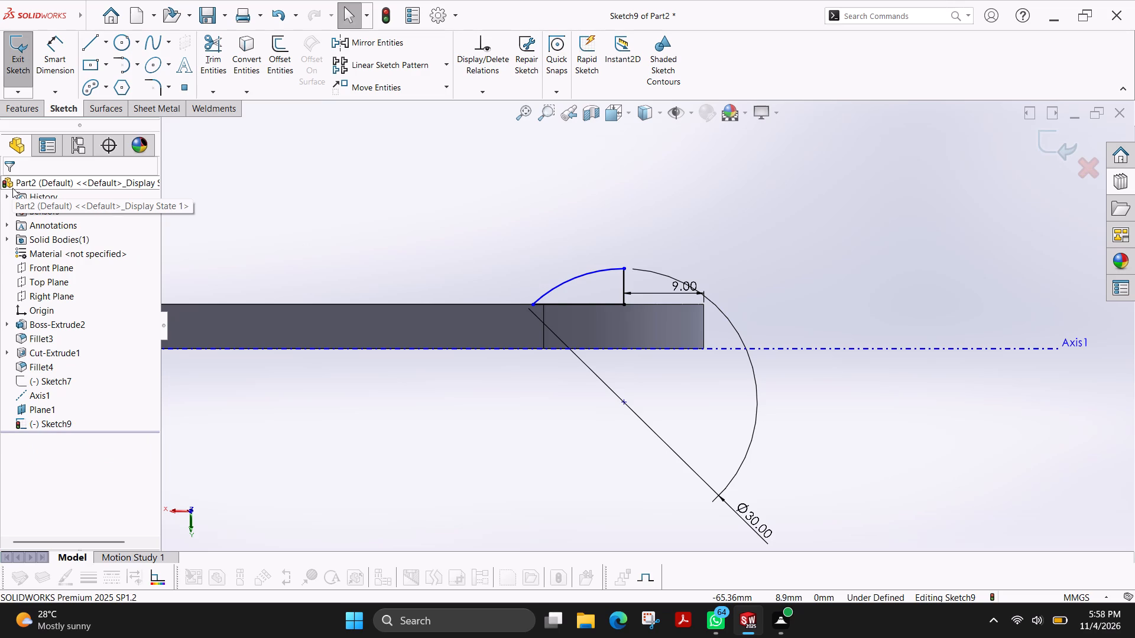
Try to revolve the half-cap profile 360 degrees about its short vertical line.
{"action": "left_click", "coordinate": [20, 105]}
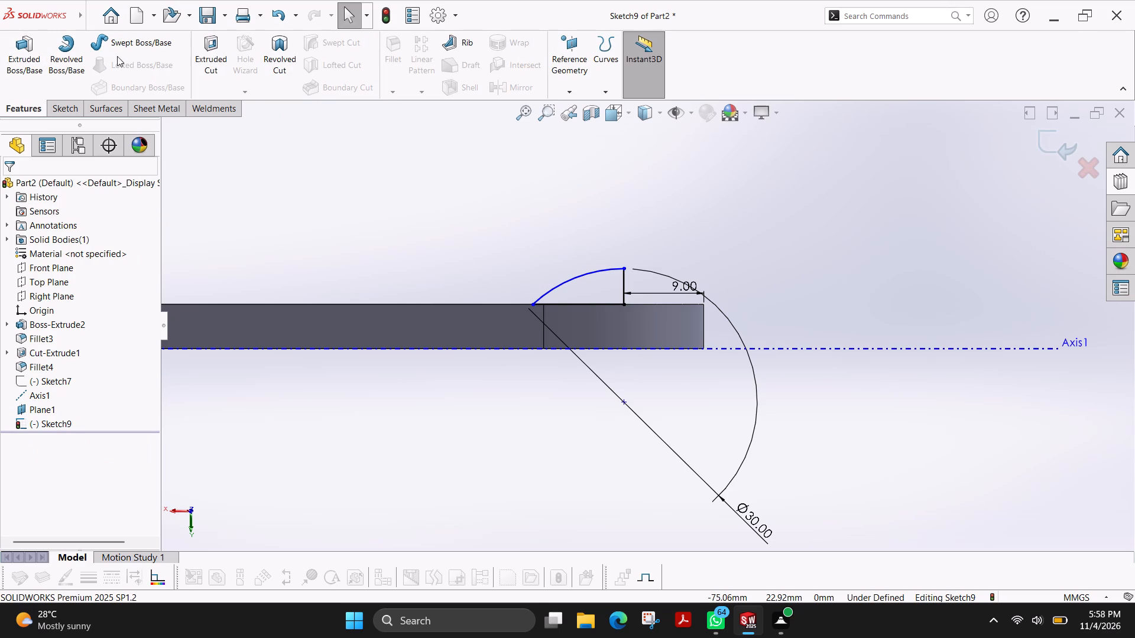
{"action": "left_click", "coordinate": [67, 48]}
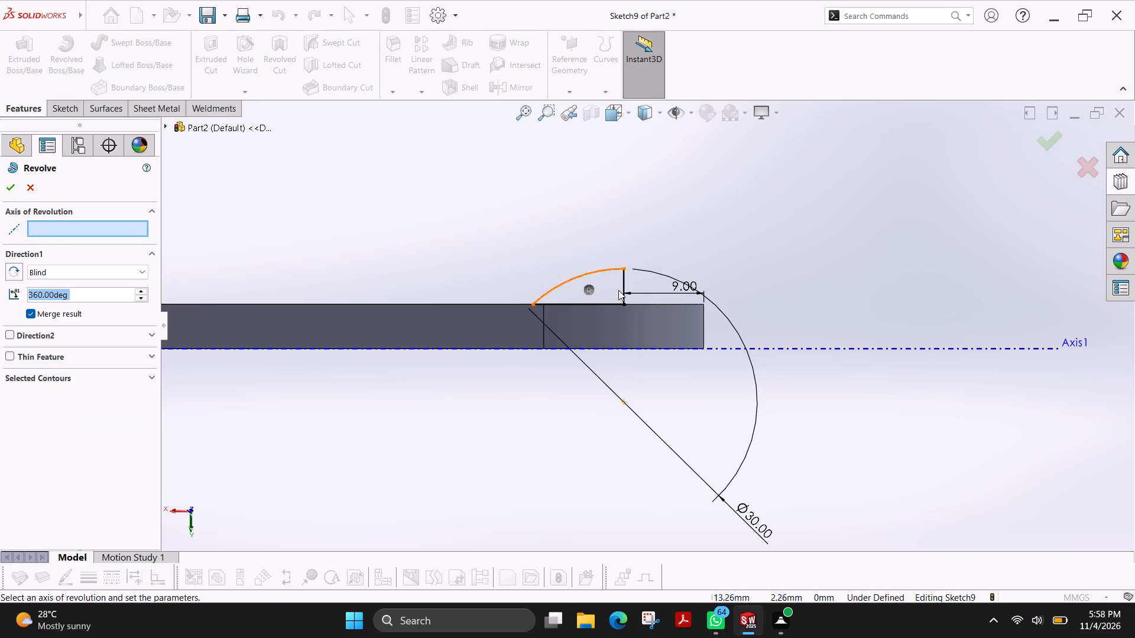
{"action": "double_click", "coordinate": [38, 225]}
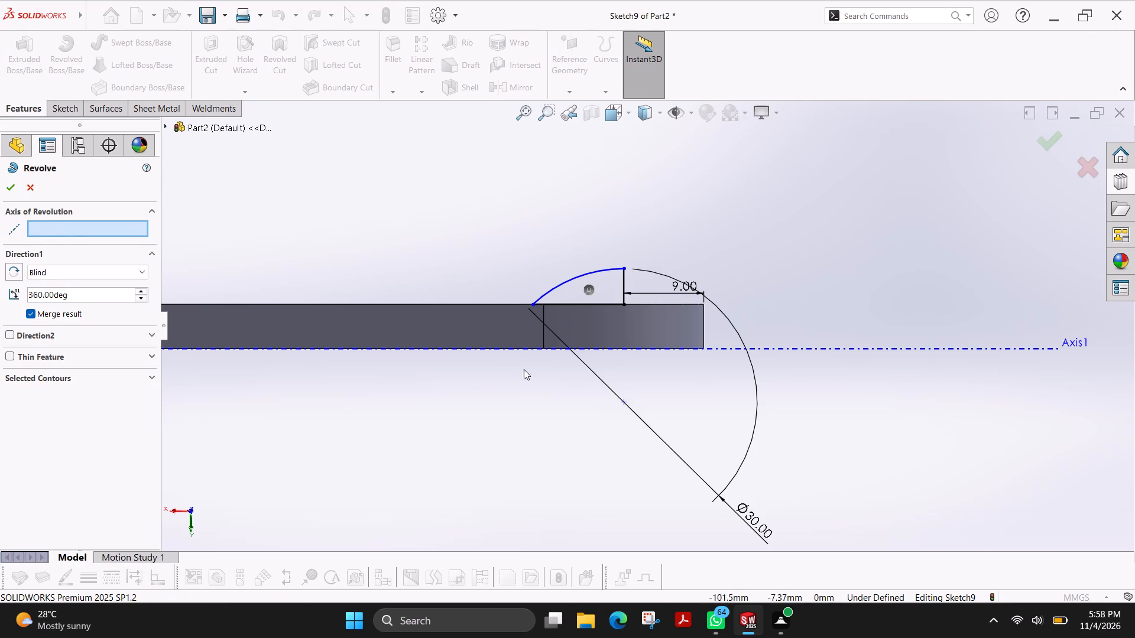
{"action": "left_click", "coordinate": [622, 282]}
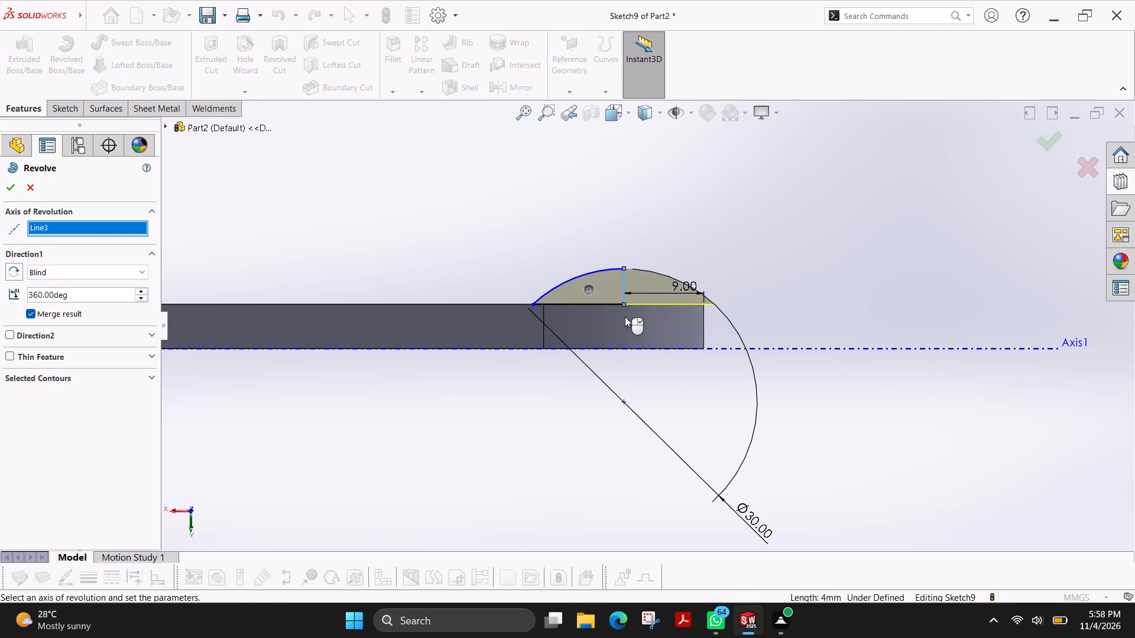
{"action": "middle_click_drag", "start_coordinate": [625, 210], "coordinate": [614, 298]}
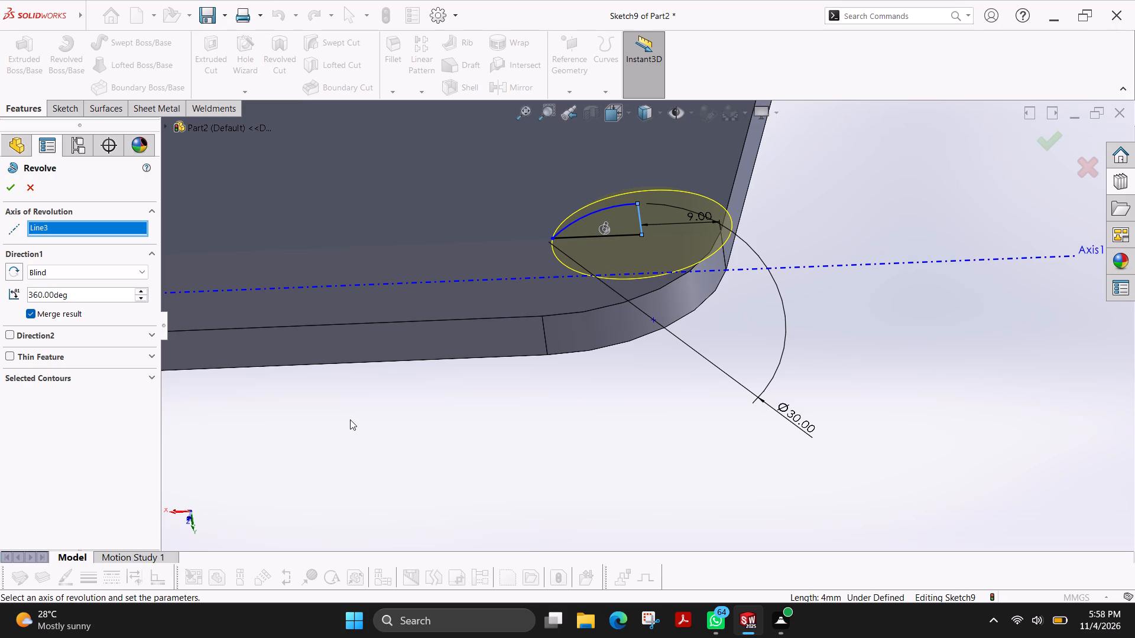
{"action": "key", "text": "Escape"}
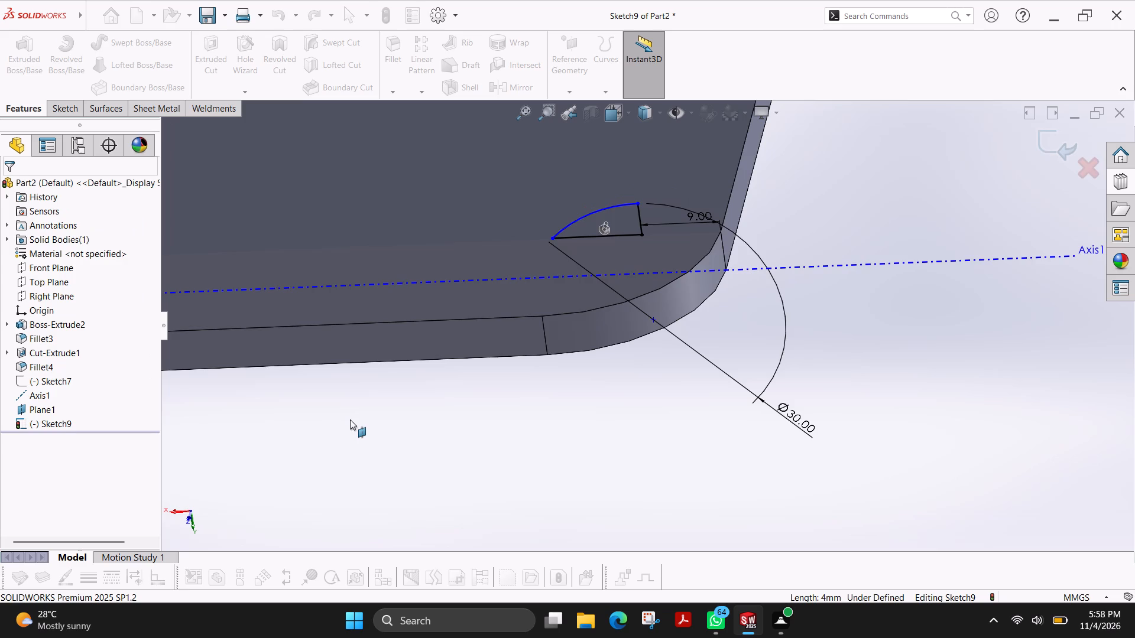
Undo the entire circle-based profile sketch on Plane1, including the sketch itself.
{"action": "scroll", "coordinate": [350, 419], "scroll_direction": "up", "scroll_amount": 5}
{"action": "key", "text": "ctrl+z"}
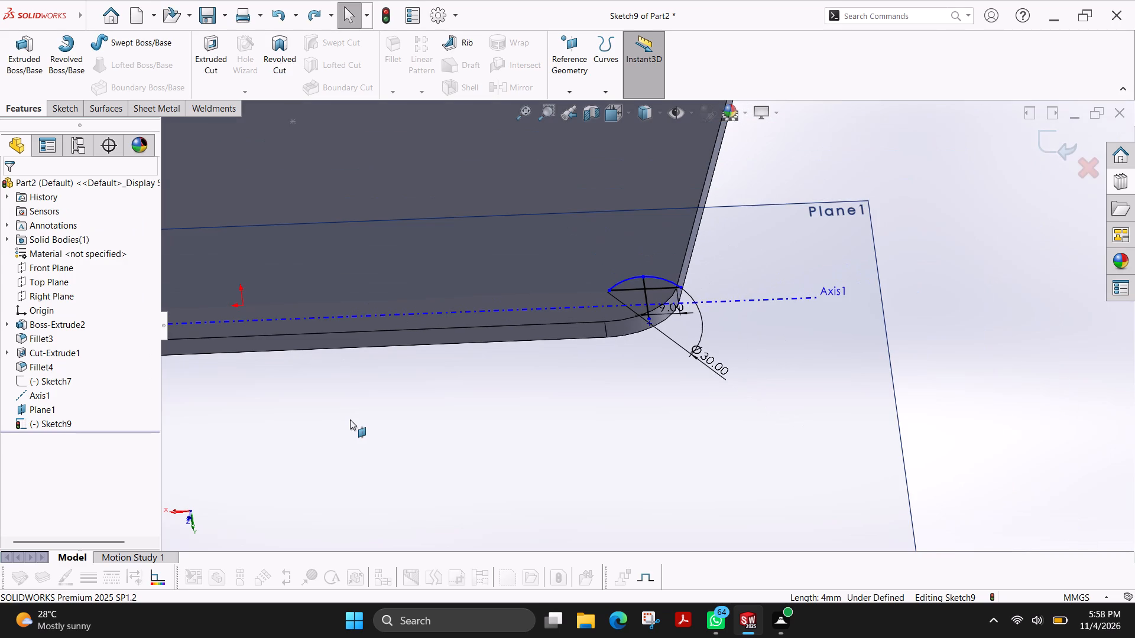
{"action": "key", "text": "ctrl+z"}
{"action": "key", "text": "ctrl+z"}
{"action": "key", "text": "ctrl+z"}
{"action": "key", "text": "ctrl+z"}
{"action": "key", "text": "ctrl+z"}
{"action": "key", "text": "ctrl+z"}
{"action": "key", "text": "ctrl+z"}
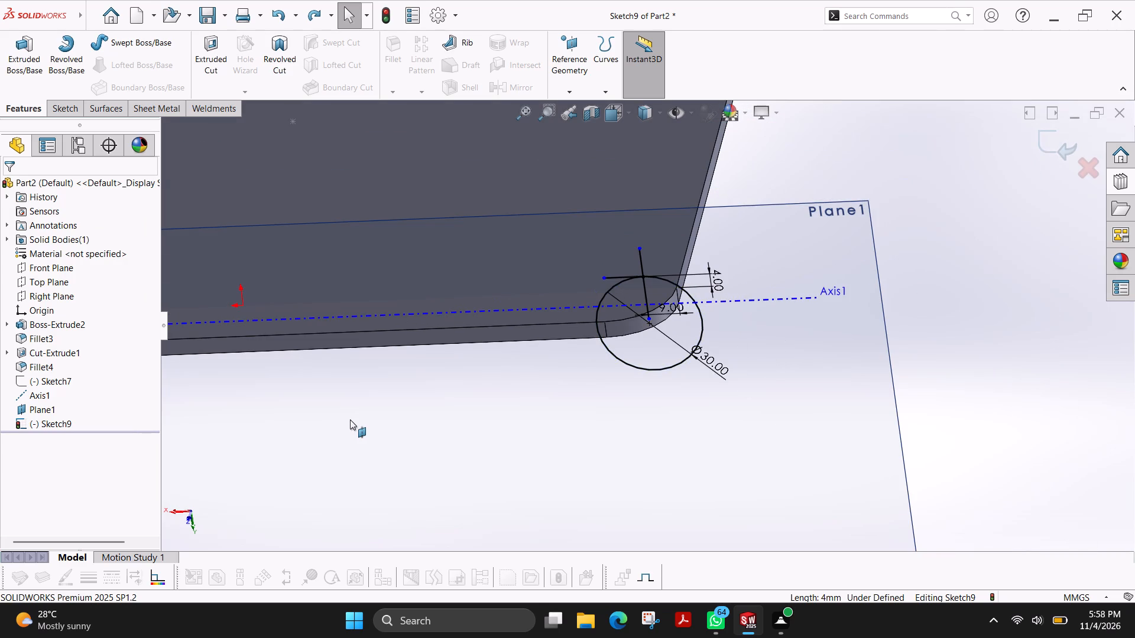
{"action": "key", "text": "ctrl+z"}
{"action": "key", "text": "ctrl+z"}
{"action": "key", "text": "ctrl+z"}
{"action": "key", "text": "ctrl+z"}
{"action": "key", "text": "ctrl+z"}
{"action": "key", "text": "ctrl+z"}
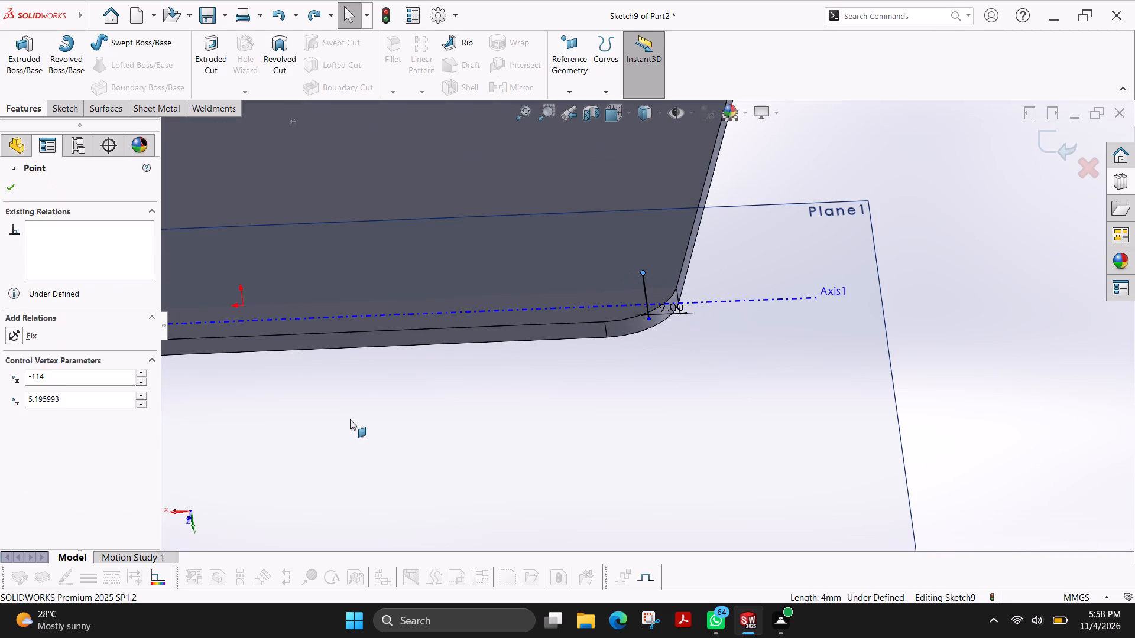
{"action": "key", "text": "ctrl+z"}
{"action": "key", "text": "ctrl+z"}
{"action": "key", "text": "ctrl+z"}
{"action": "key", "text": "ctrl+z"}
{"action": "key", "text": "ctrl+z"}
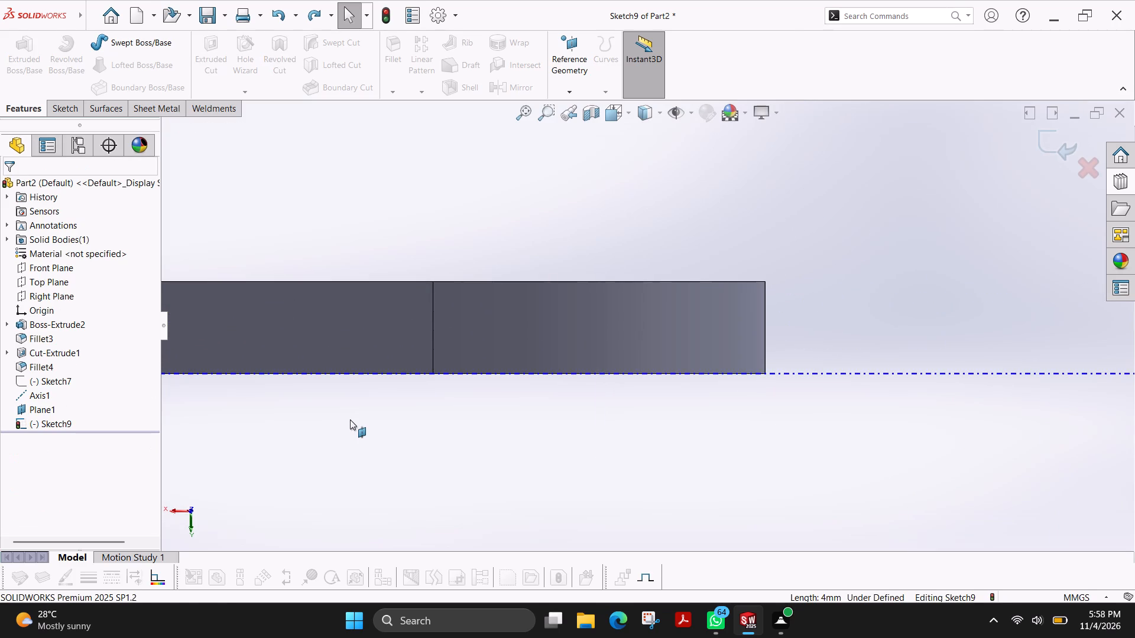
{"action": "key", "text": "ctrl+z"}
{"action": "key", "text": "ctrl+z"}
{"action": "key", "text": "ctrl+z"}
{"action": "key", "text": "ctrl+z"}
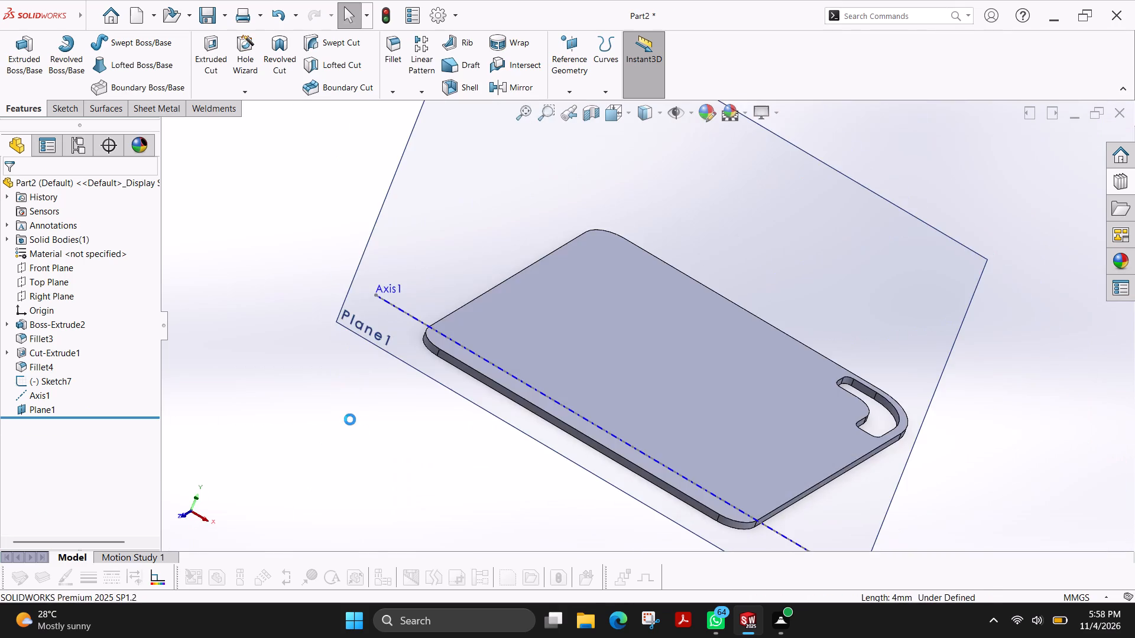
Undo Plane1 and Axis1, going back to editing Sketch7 on the plate's top face.
{"action": "key", "text": "ctrl+z"}
{"action": "key", "text": "ctrl+z"}
{"action": "key", "text": "ctrl+z"}
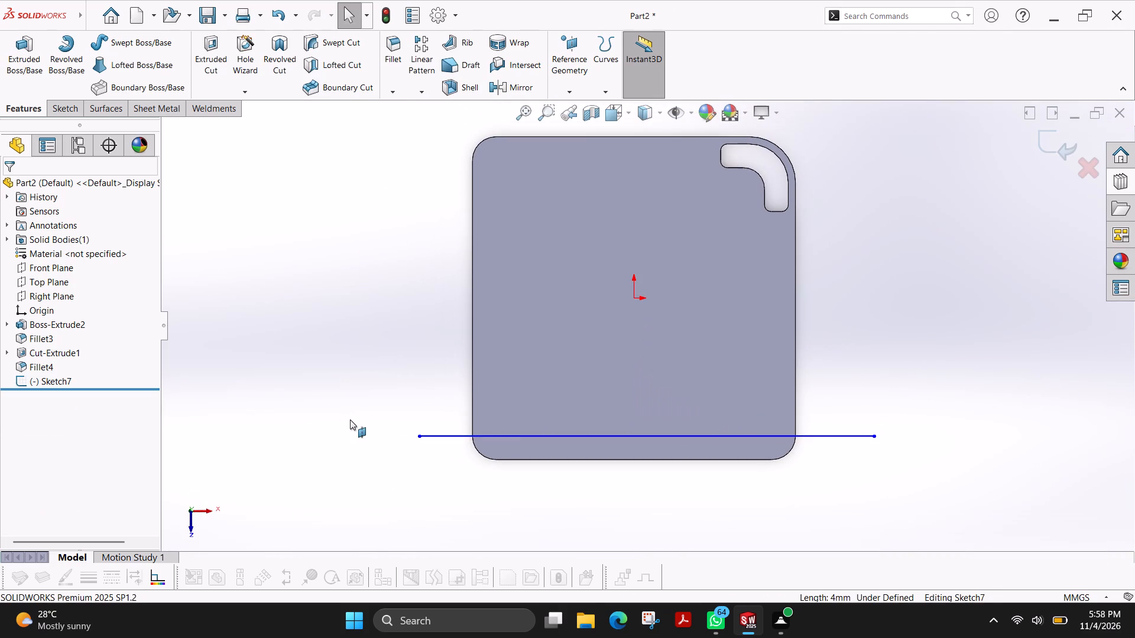
Roll Sketch7's edit history back to the state with both corner circles and the horizontal line through their centres.
{"action": "key", "text": "ctrl+z"}
{"action": "key", "text": "ctrl+z"}
{"action": "key", "text": "ctrl+z"}
{"action": "key", "text": "ctrl+z"}
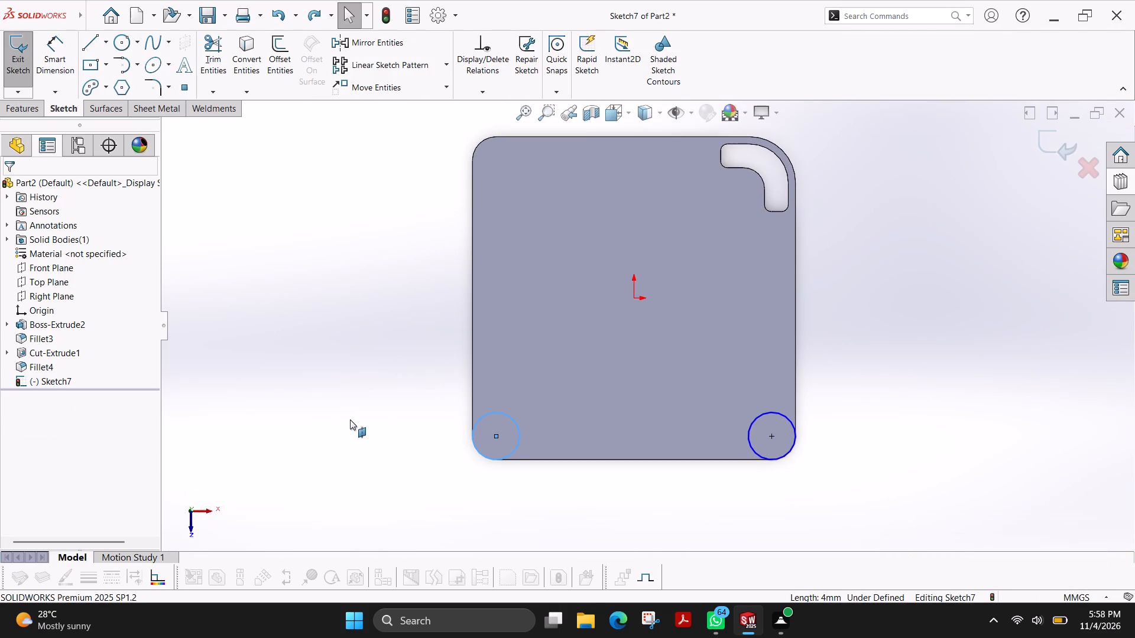
{"action": "key", "text": "ctrl+z"}
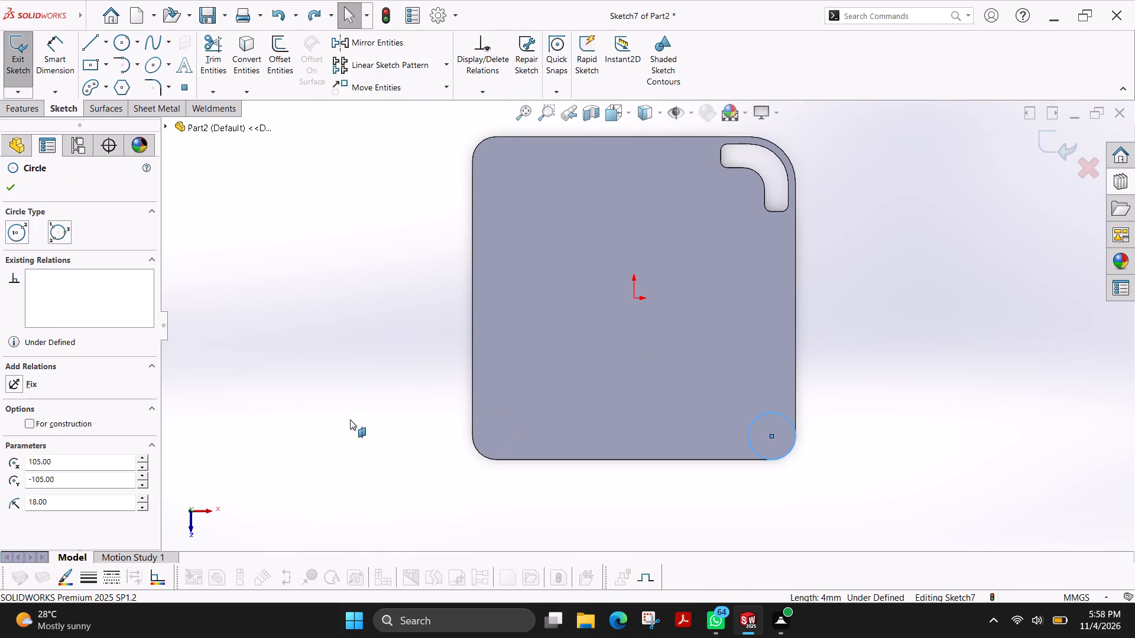
{"action": "key", "text": "ctrl+z"}
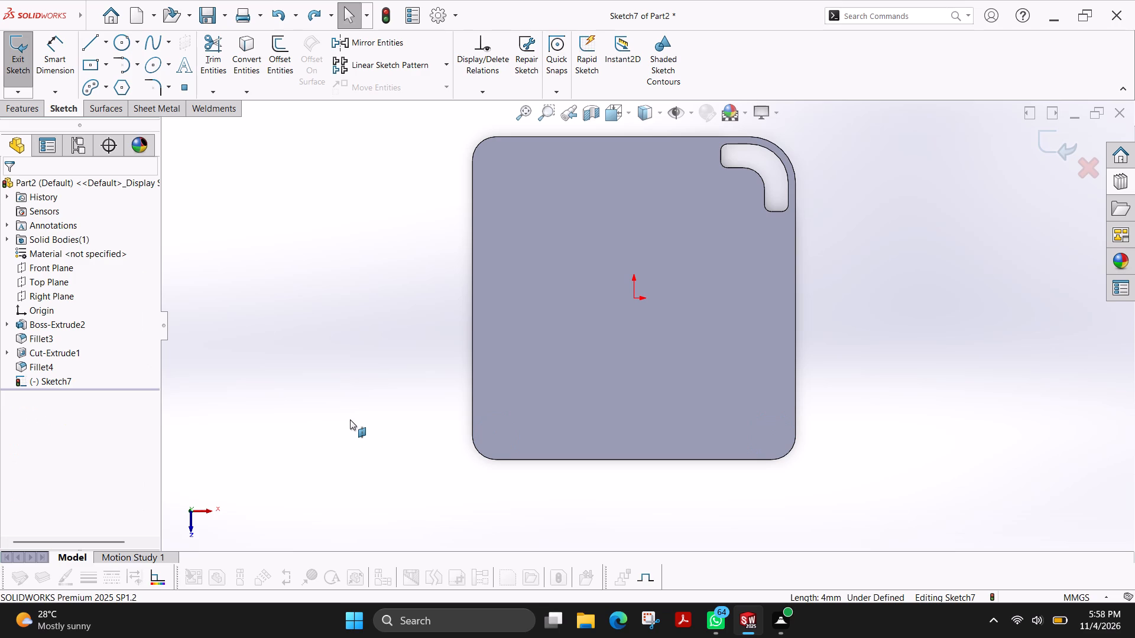
{"action": "key", "text": "ctrl+y"}
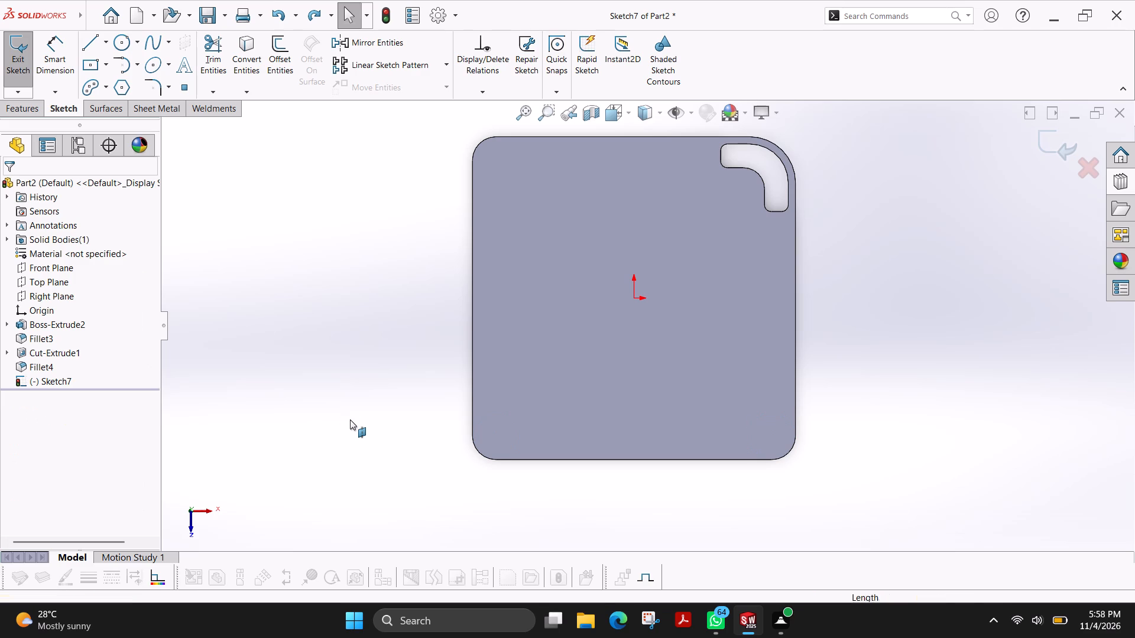
{"action": "key", "text": "ctrl+y"}
{"action": "key", "text": "ctrl+y"}
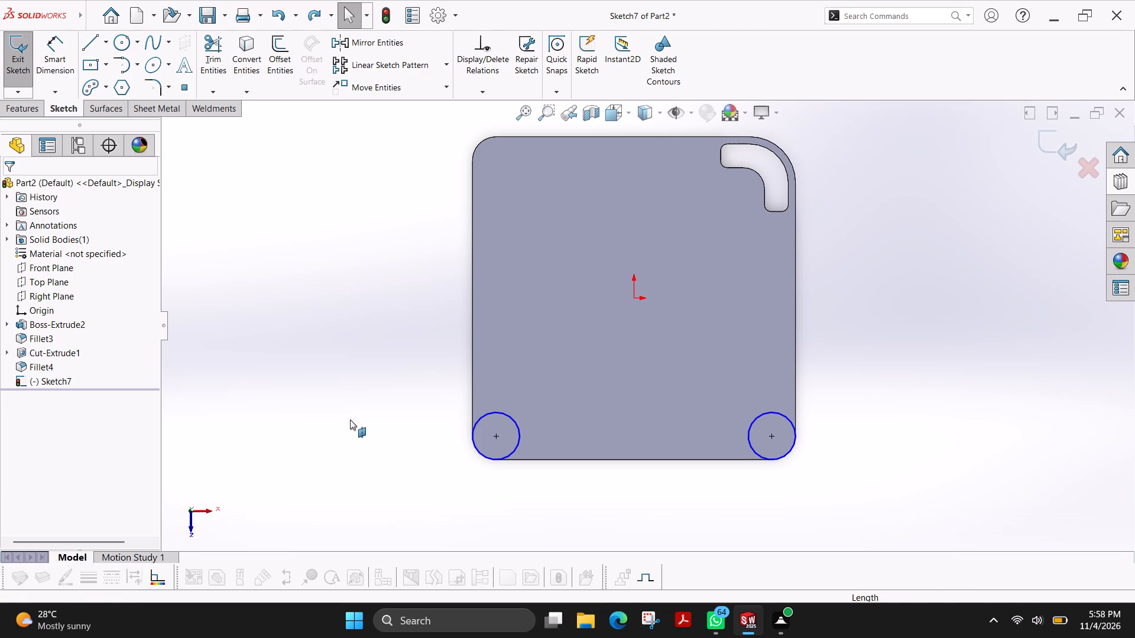
{"action": "key", "text": "ctrl+y"}
{"action": "key", "text": "ctrl+z"}
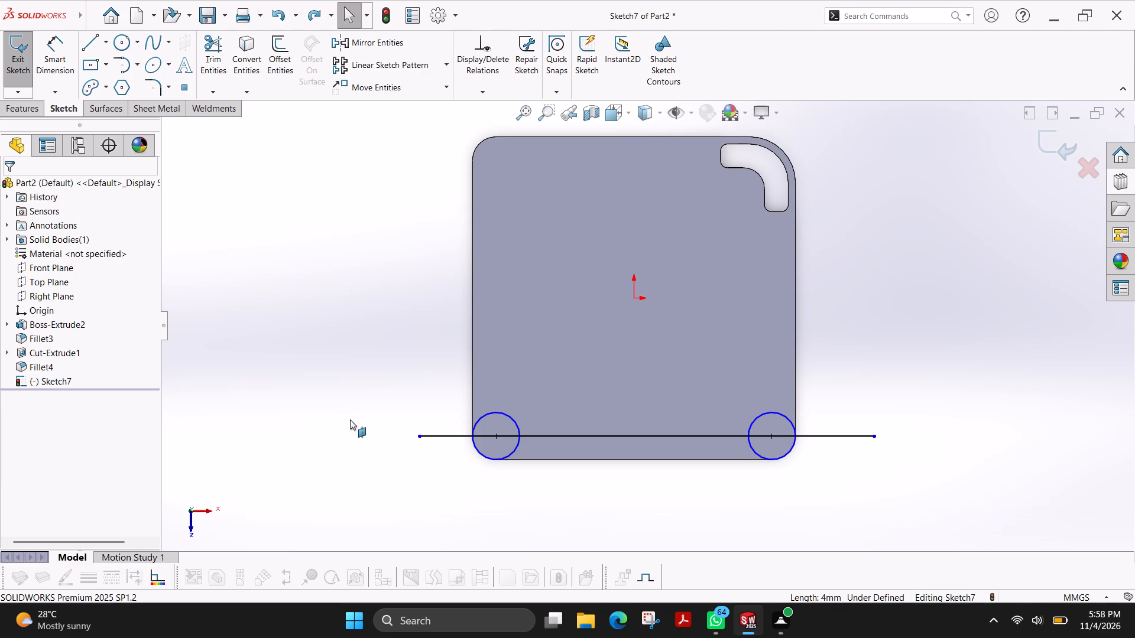
Dimension the diameter of the sketch circle at the plate's lower-left corner.
{"action": "left_click", "coordinate": [66, 51]}
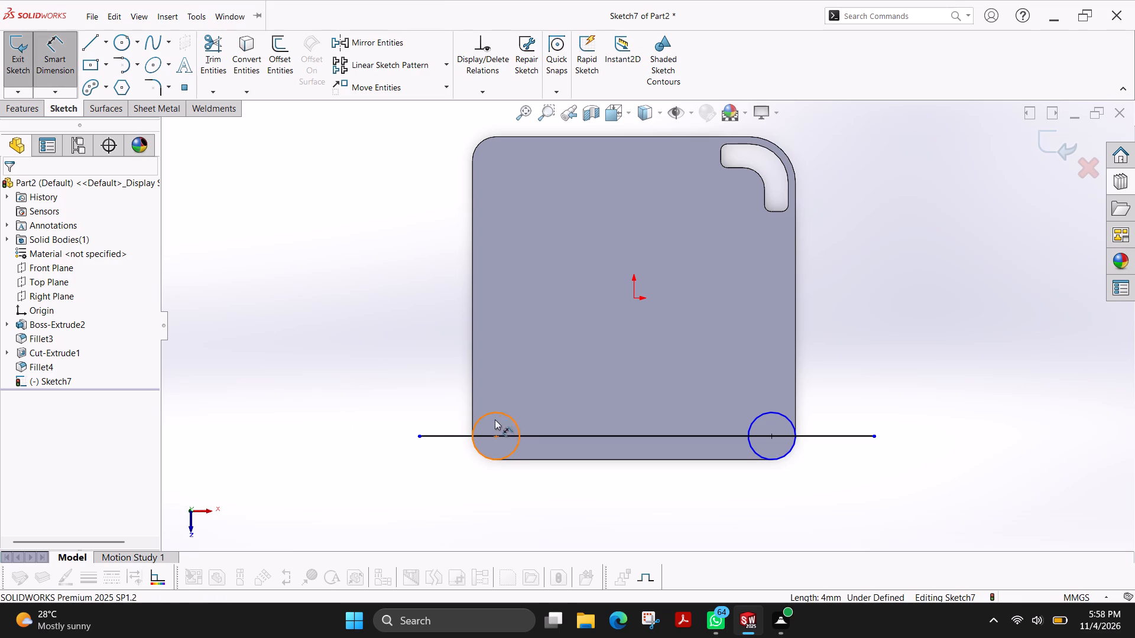
{"action": "left_click_drag", "start_coordinate": [482, 454], "coordinate": [465, 460]}
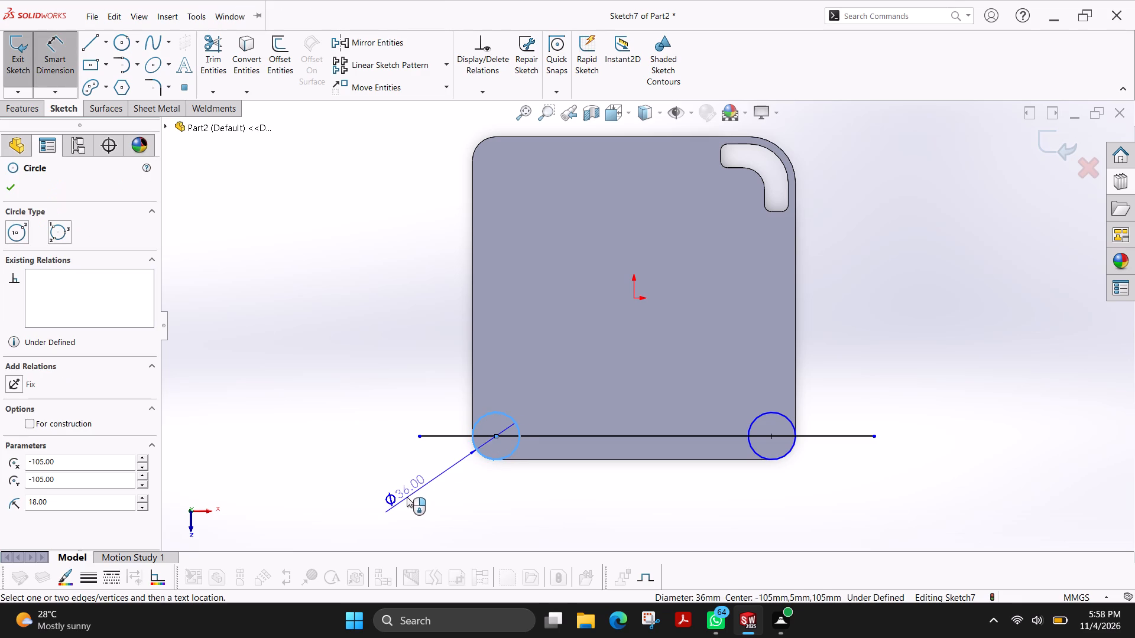
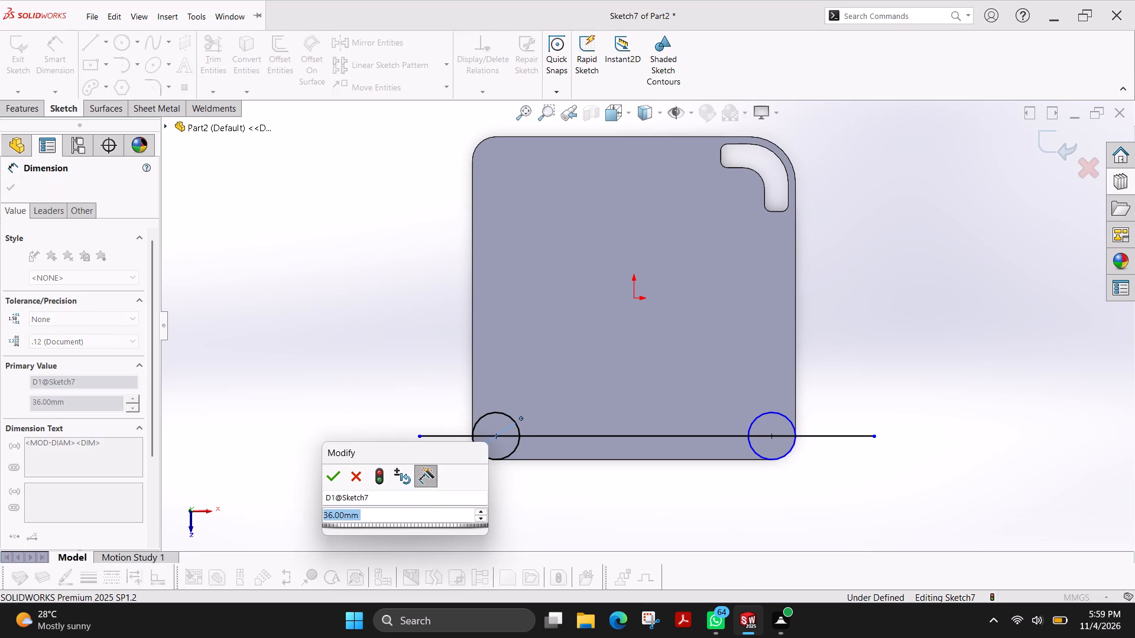
Set the diameter of the sketch circle at the plate's lower-left corner to 36 mm.
{"action": "type", "text": "18+18"}
{"action": "key", "text": "Return"}
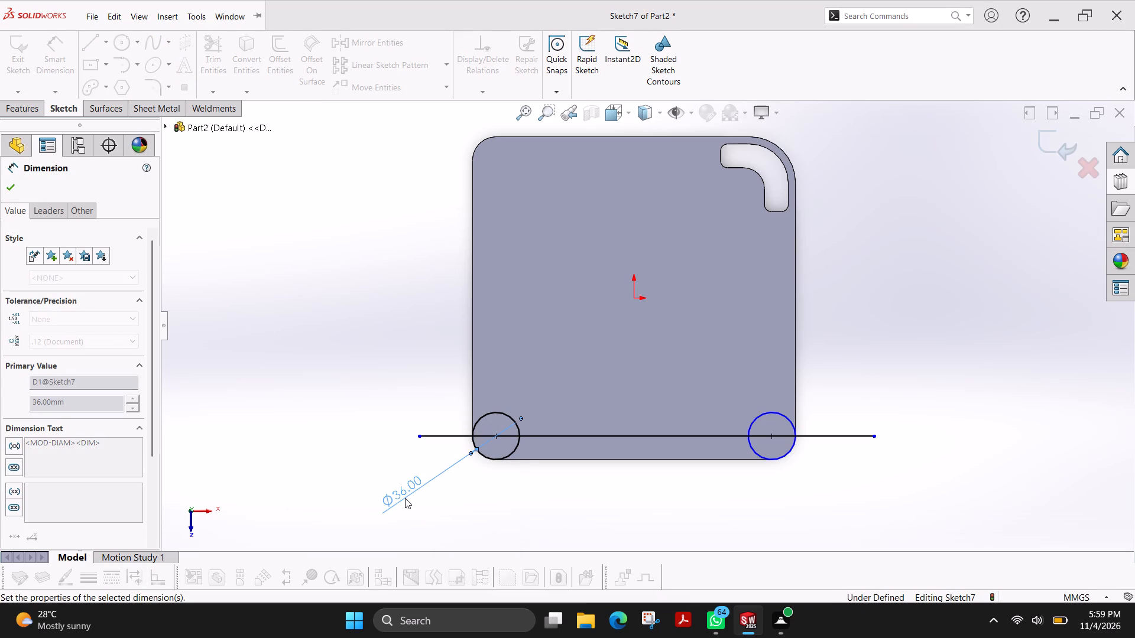
Dimension the sketch circle at the plate's lower-right corner with a diameter of 36 mm.
{"action": "left_click", "coordinate": [789, 452]}
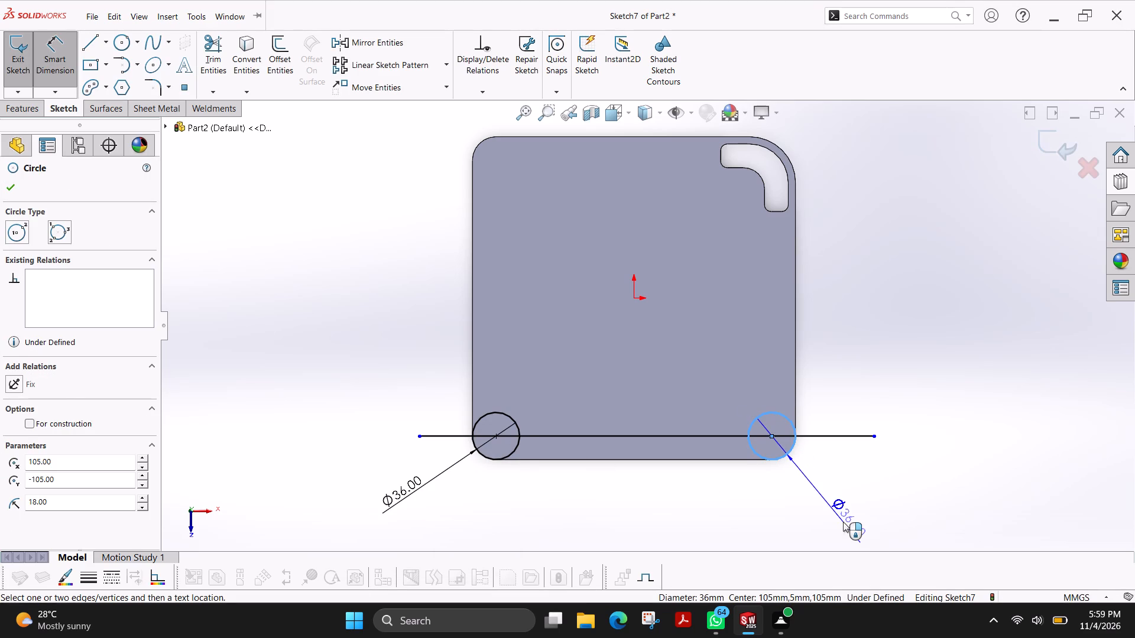
{"action": "left_click", "coordinate": [843, 510]}
{"action": "type", "text": "18+18"}
{"action": "key", "text": "Return"}
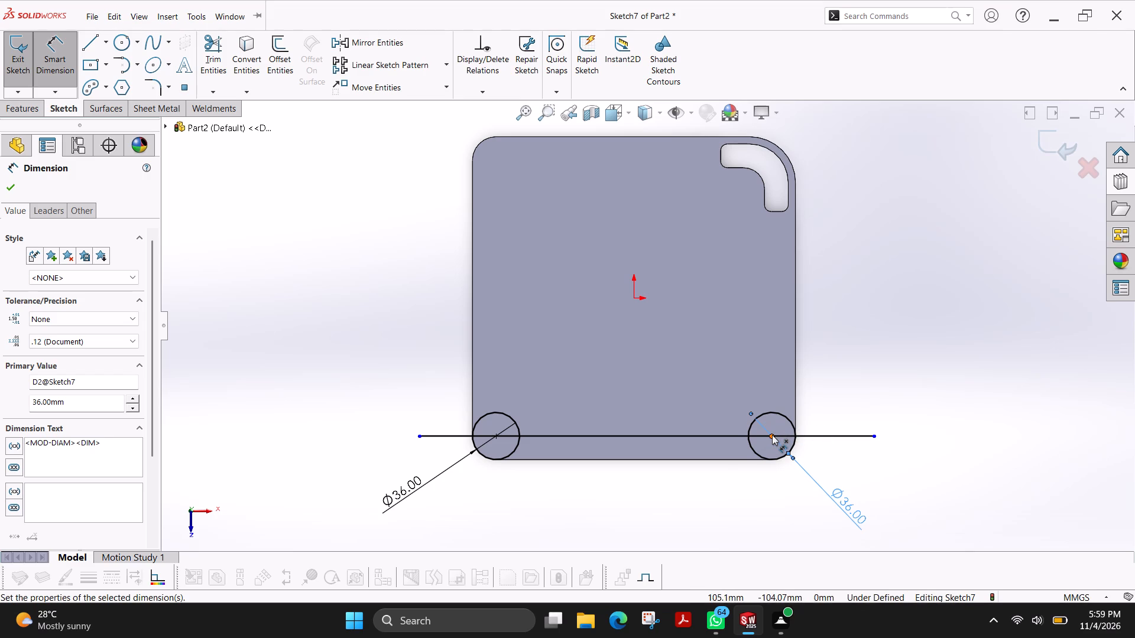
Dimension the horizontal distance between the plate's right edge and the centre of the lower-right corner circle.
{"action": "left_click", "coordinate": [794, 349]}
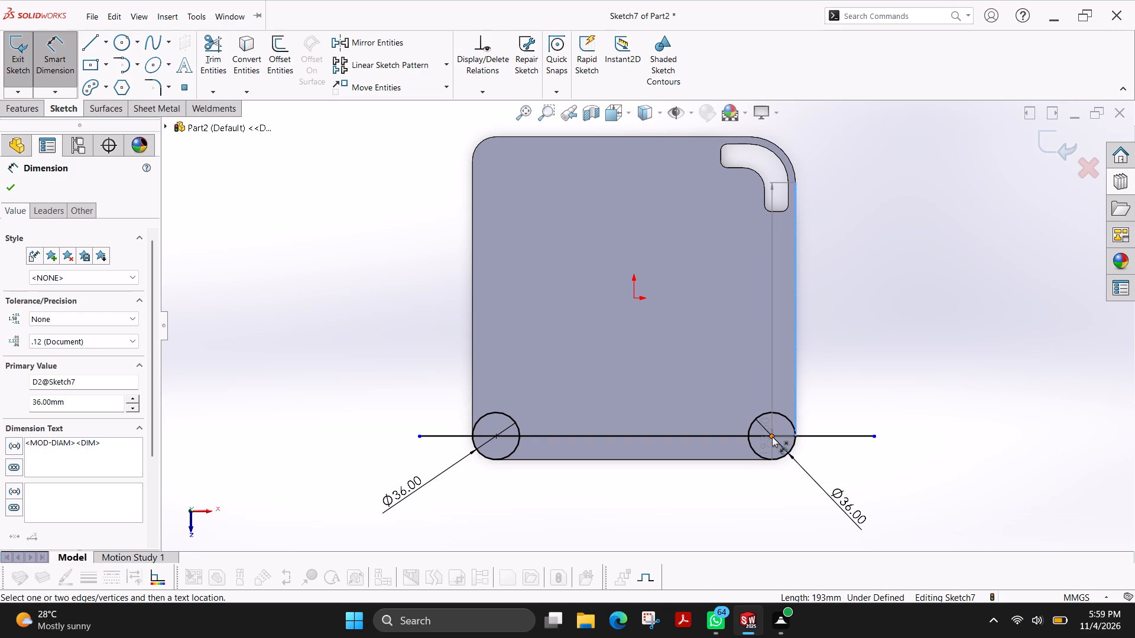
{"action": "left_click", "coordinate": [772, 437]}
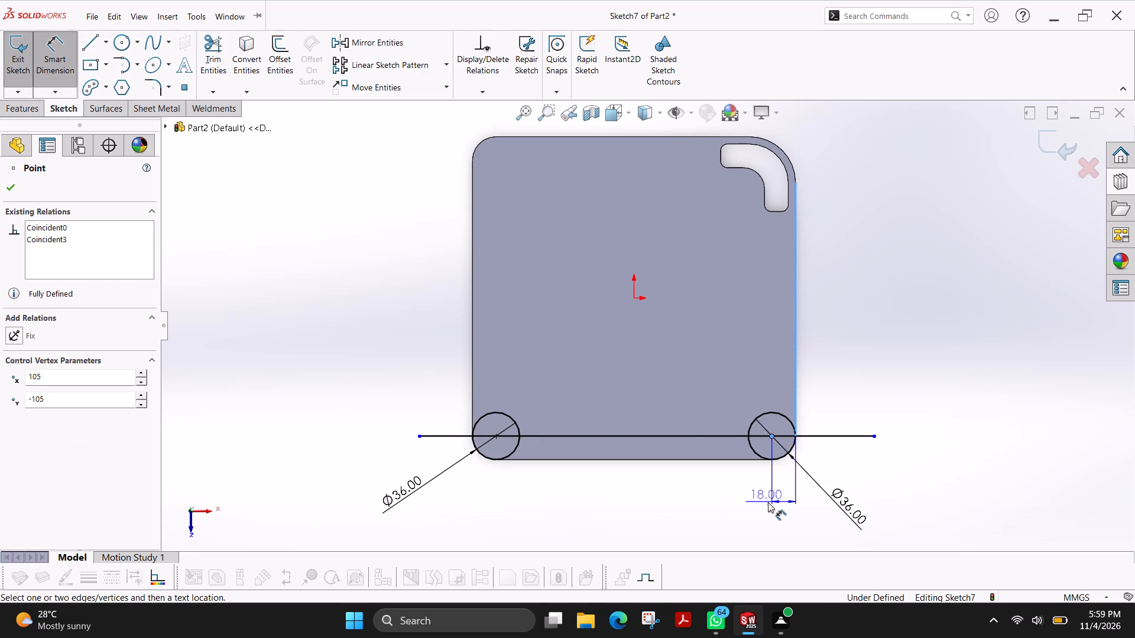
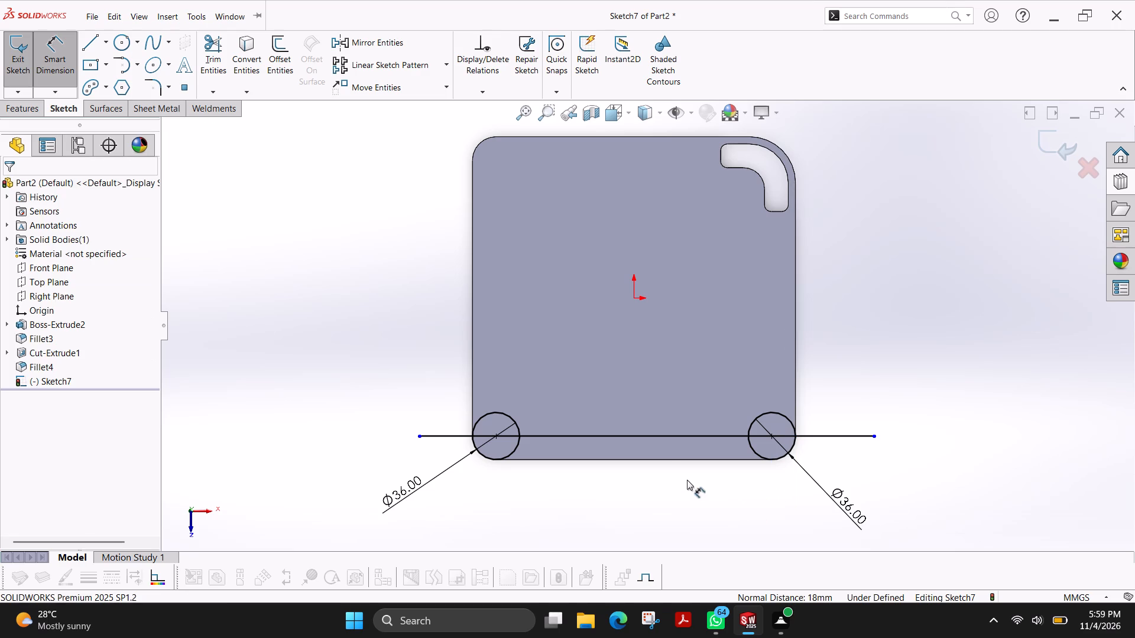
Trim away both lower-corner circles completely, keeping the horizontal line, and exit the sketch.
{"action": "left_click", "coordinate": [206, 61]}
{"action": "left_click_drag", "start_coordinate": [476, 390], "coordinate": [477, 390]}
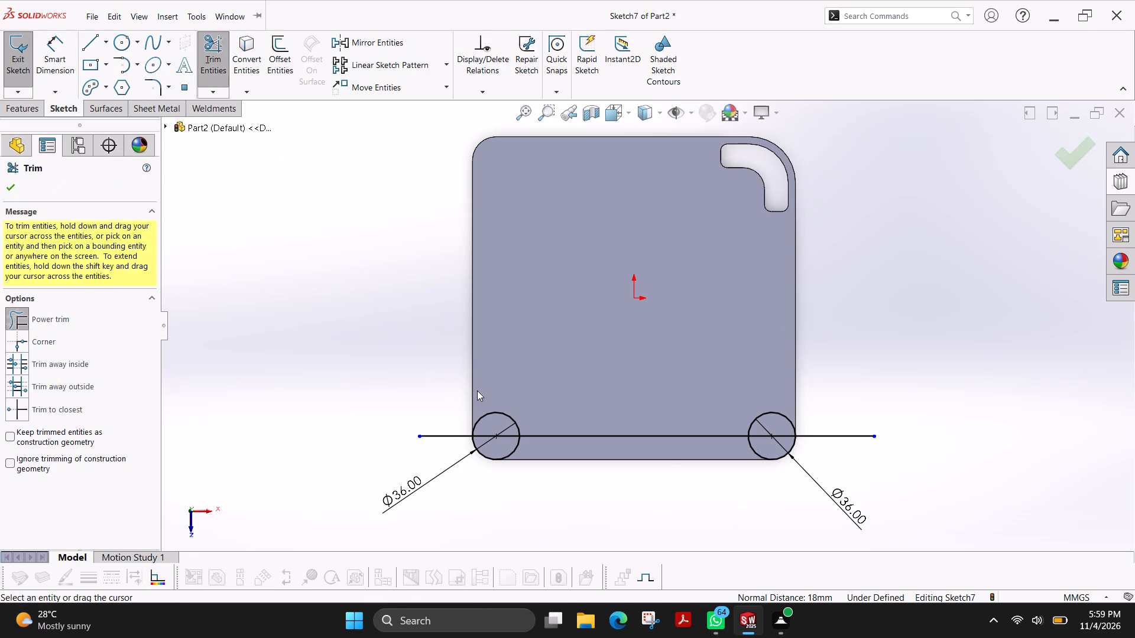
{"action": "left_click_drag", "start_coordinate": [477, 390], "coordinate": [505, 424]}
{"action": "left_click_drag", "start_coordinate": [804, 408], "coordinate": [771, 420]}
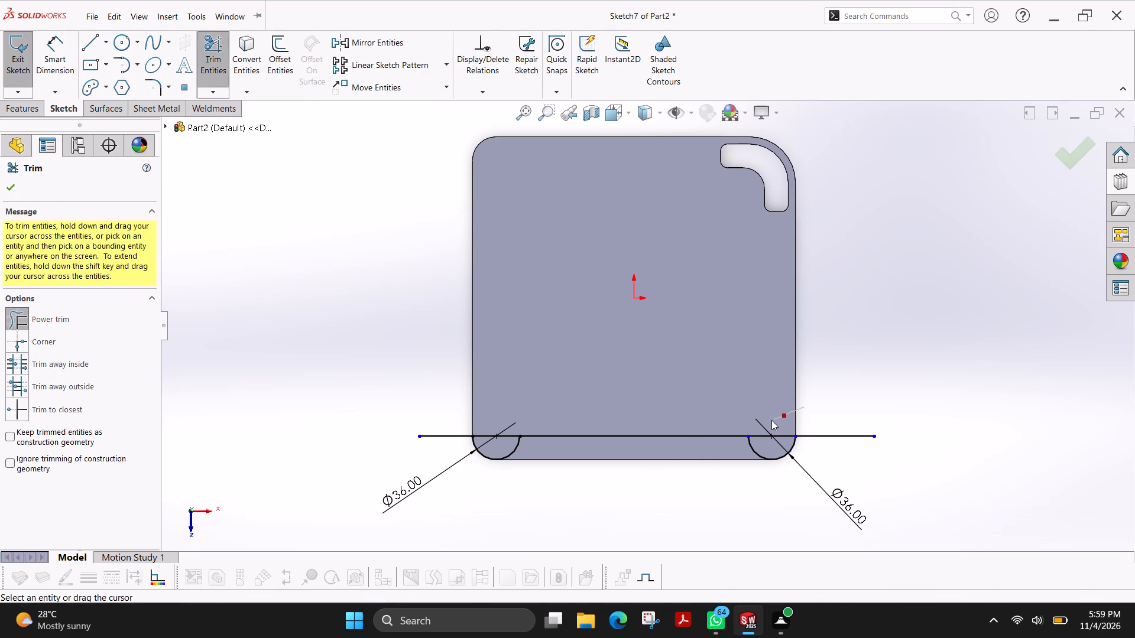
{"action": "left_click_drag", "start_coordinate": [771, 420], "coordinate": [763, 420]}
{"action": "left_click_drag", "start_coordinate": [524, 473], "coordinate": [487, 453]}
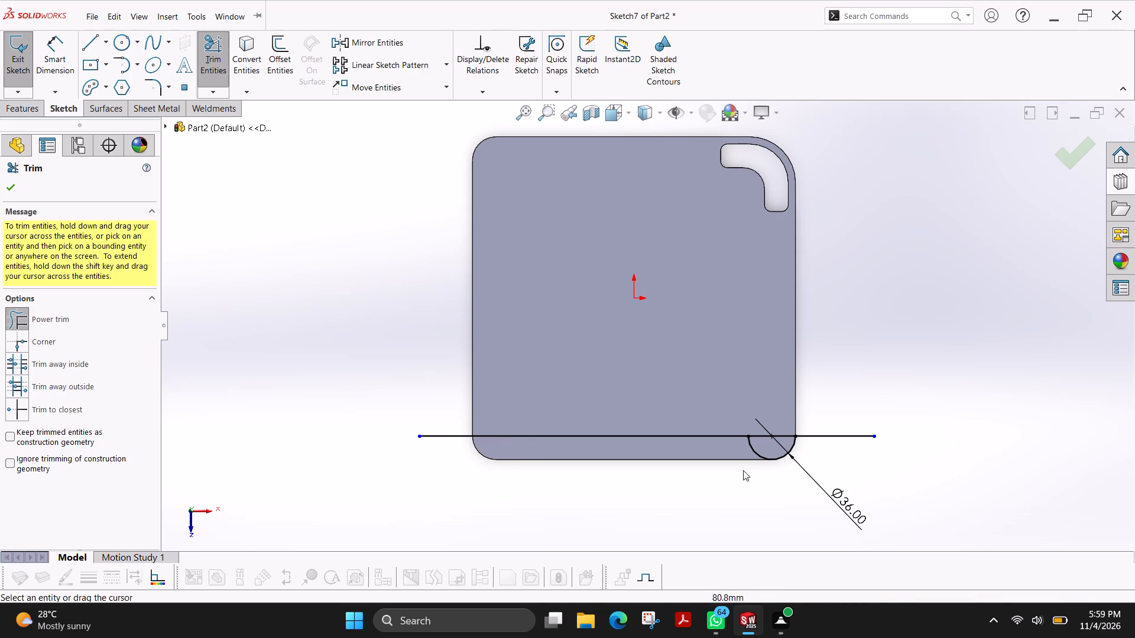
{"action": "left_click_drag", "start_coordinate": [741, 471], "coordinate": [779, 450]}
{"action": "left_click", "coordinate": [7, 183]}
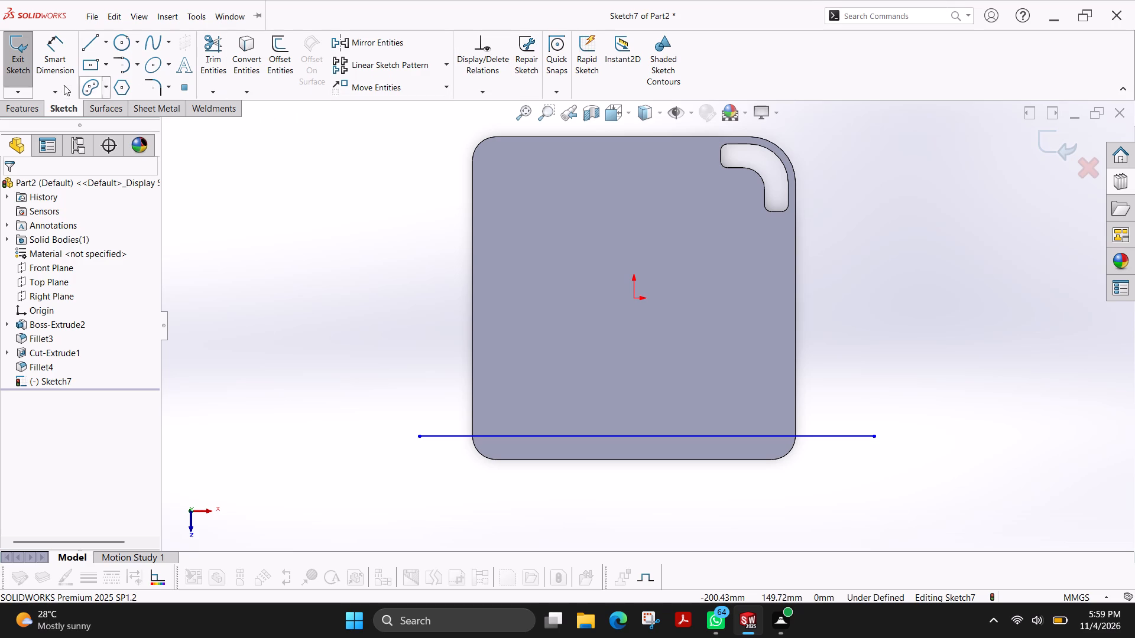
{"action": "left_click", "coordinate": [13, 56]}
Create a reference axis along Sketch7's horizontal line near the plate's lower edge.
{"action": "left_click", "coordinate": [22, 113]}
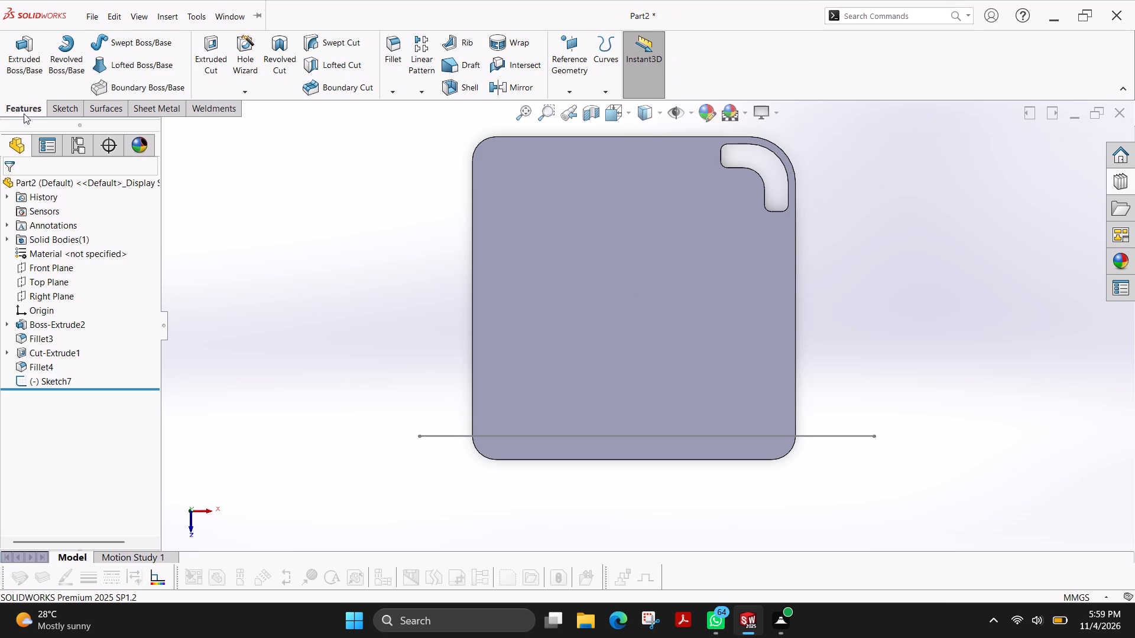
{"action": "left_click", "coordinate": [573, 95]}
{"action": "left_click", "coordinate": [596, 119]}
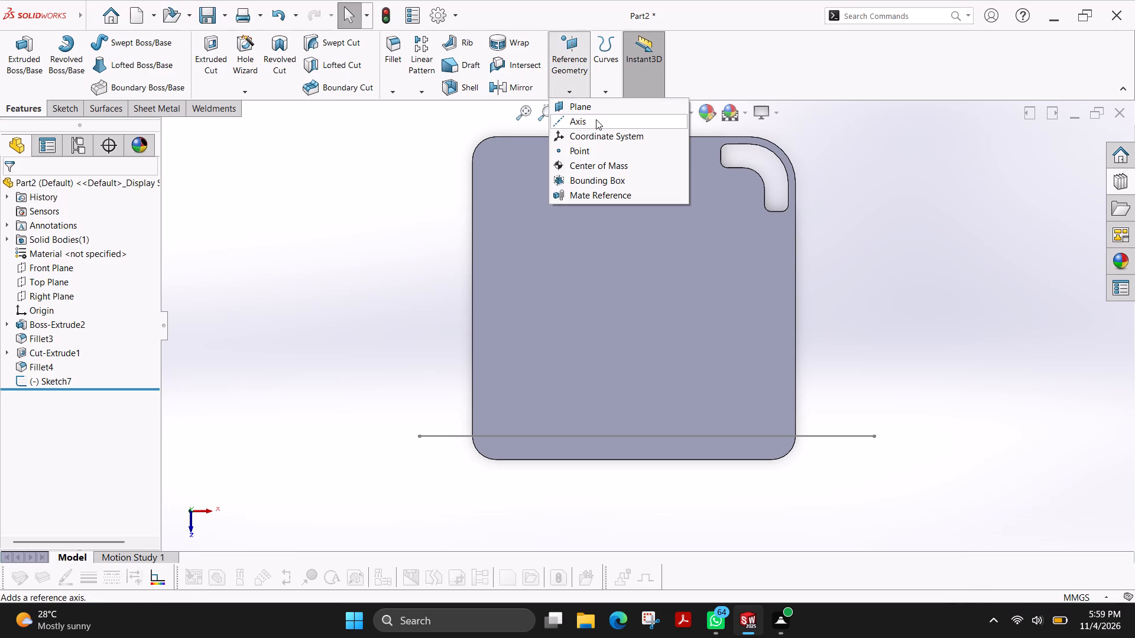
{"action": "left_click", "coordinate": [443, 437]}
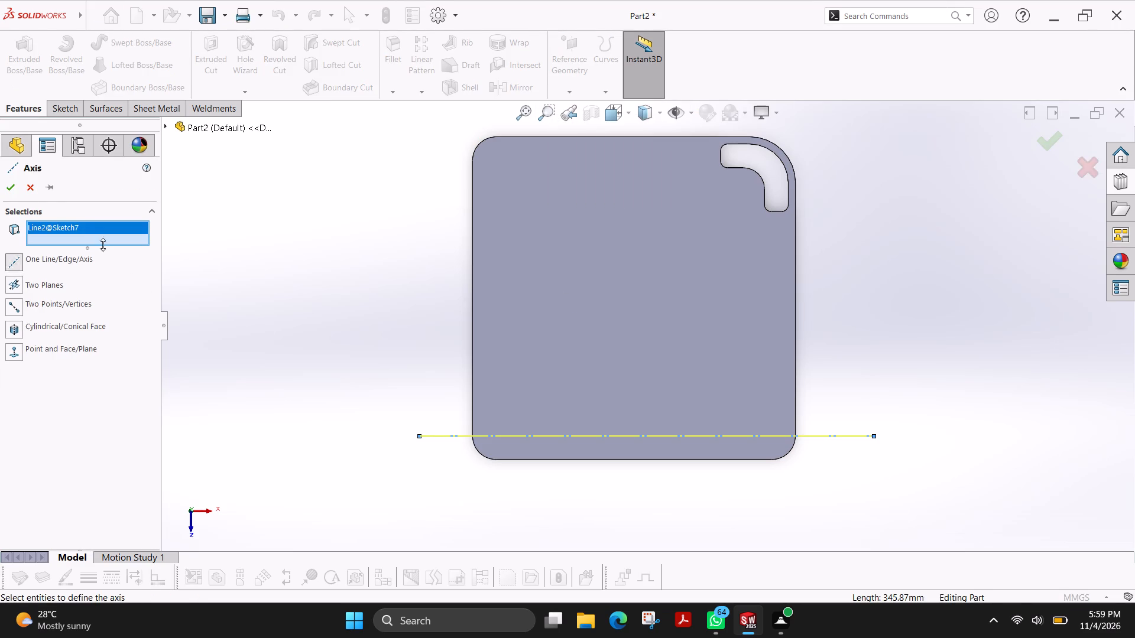
{"action": "left_click", "coordinate": [9, 190]}
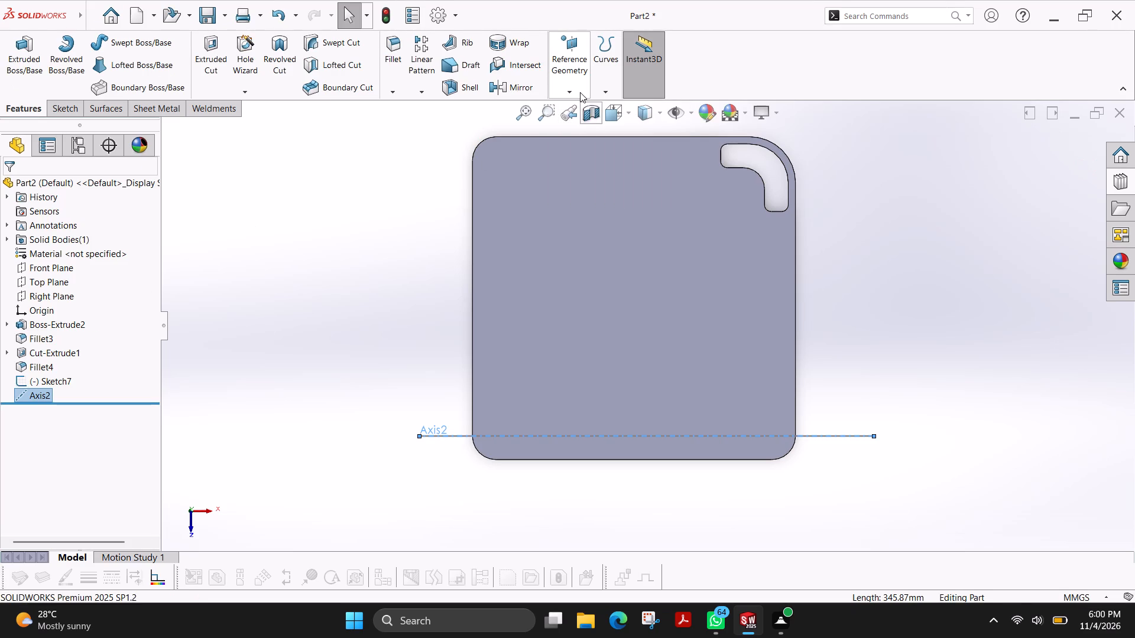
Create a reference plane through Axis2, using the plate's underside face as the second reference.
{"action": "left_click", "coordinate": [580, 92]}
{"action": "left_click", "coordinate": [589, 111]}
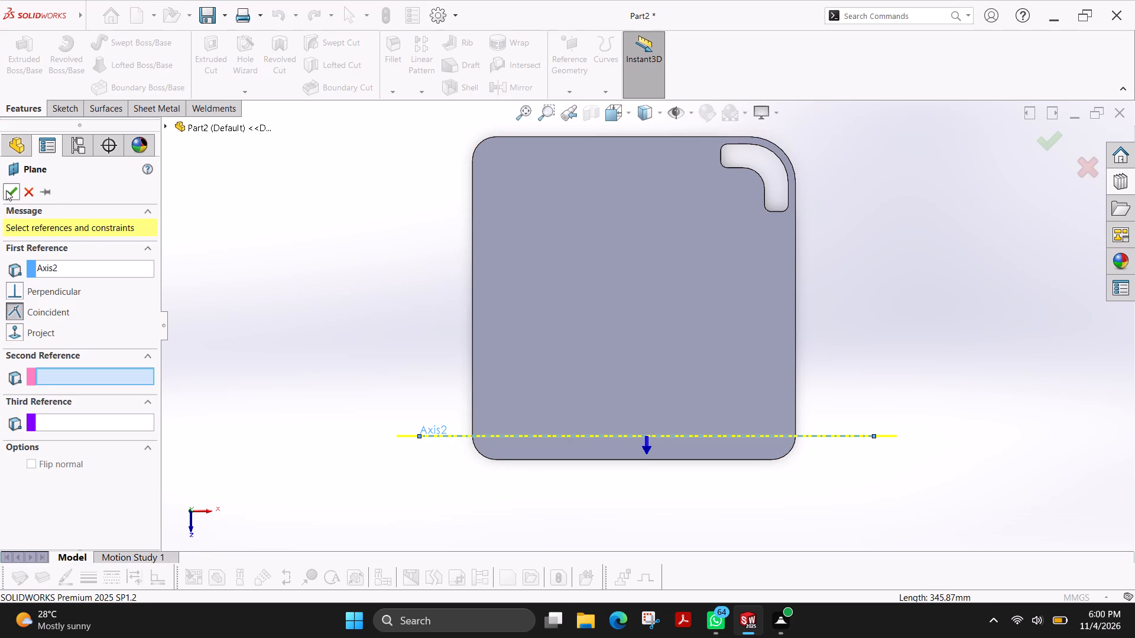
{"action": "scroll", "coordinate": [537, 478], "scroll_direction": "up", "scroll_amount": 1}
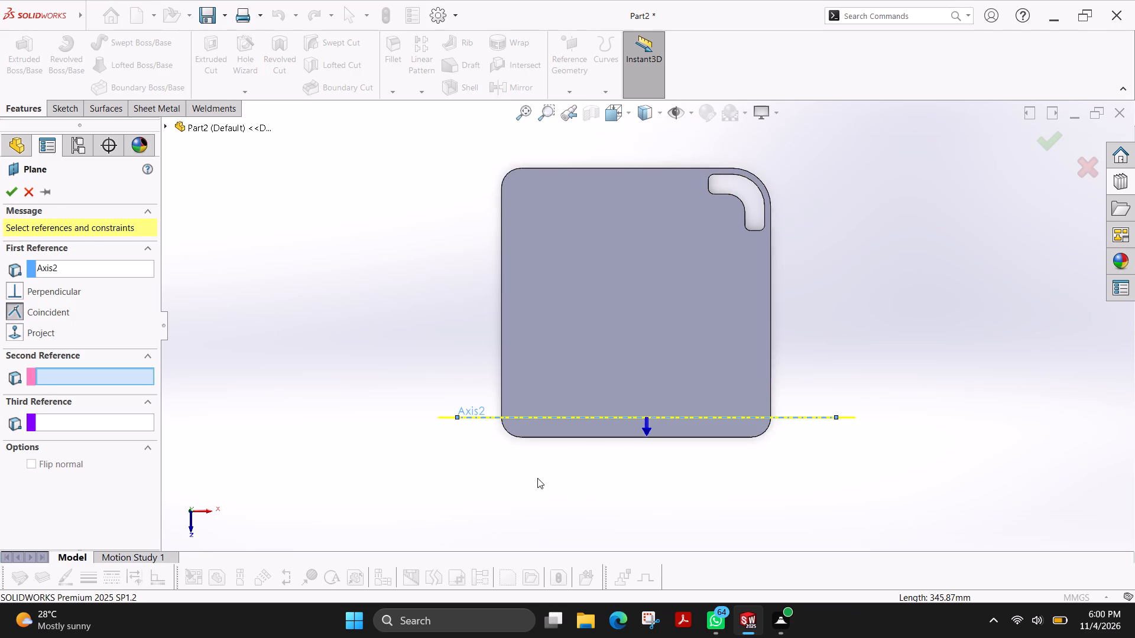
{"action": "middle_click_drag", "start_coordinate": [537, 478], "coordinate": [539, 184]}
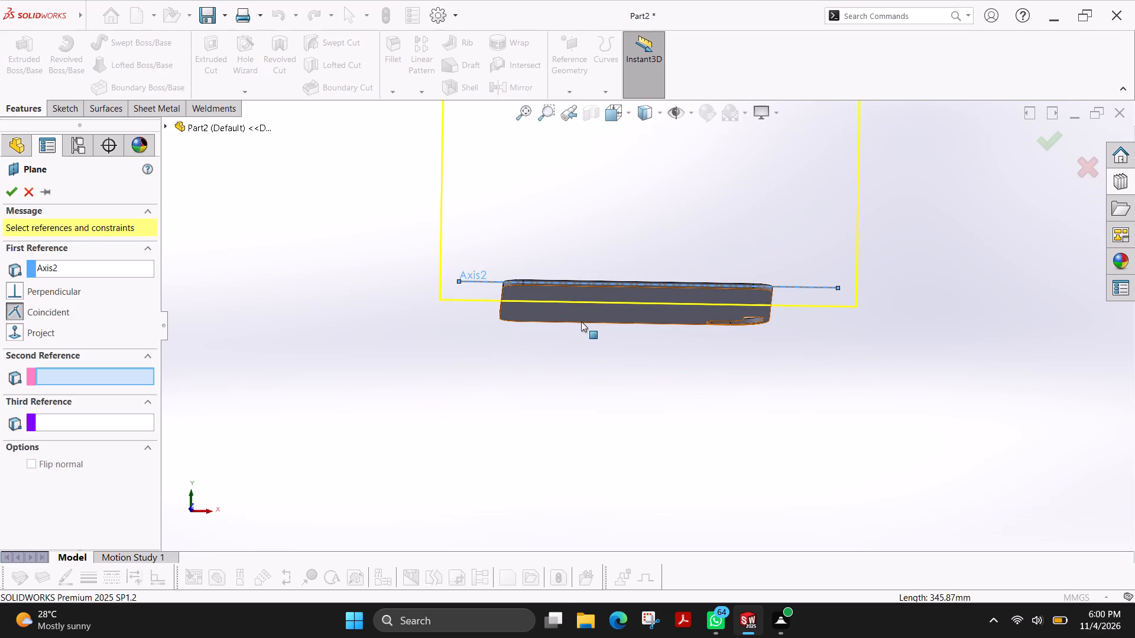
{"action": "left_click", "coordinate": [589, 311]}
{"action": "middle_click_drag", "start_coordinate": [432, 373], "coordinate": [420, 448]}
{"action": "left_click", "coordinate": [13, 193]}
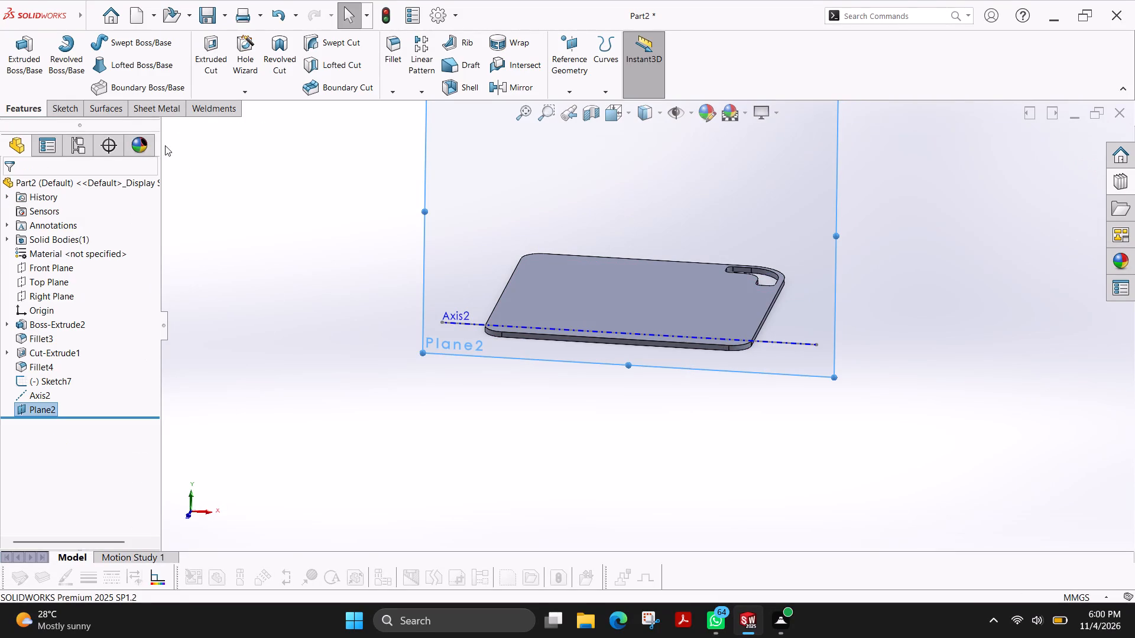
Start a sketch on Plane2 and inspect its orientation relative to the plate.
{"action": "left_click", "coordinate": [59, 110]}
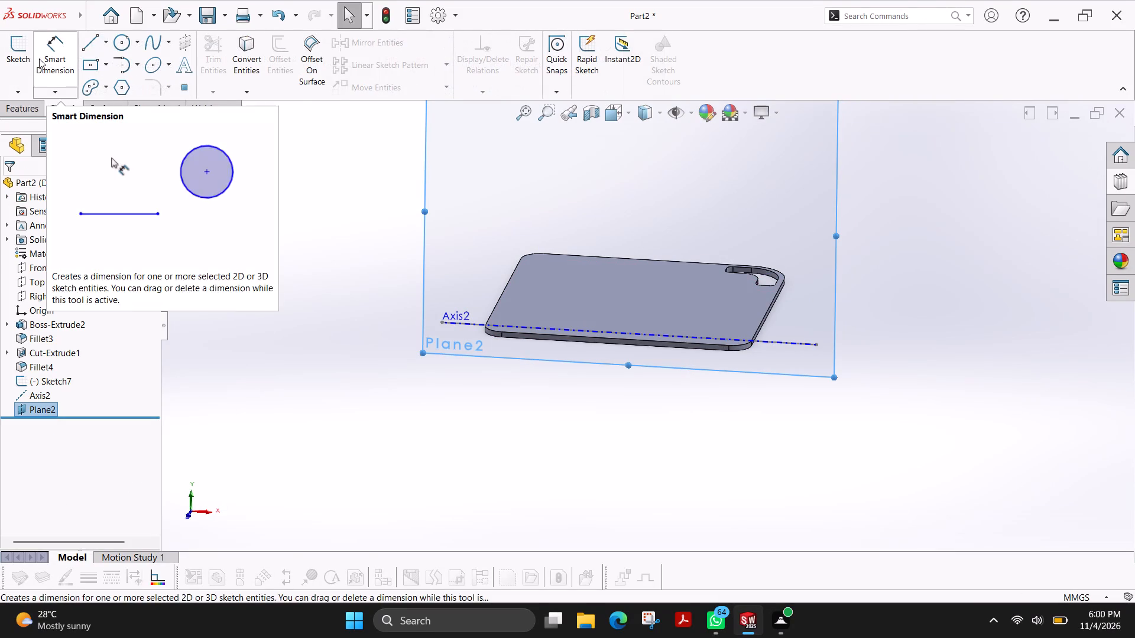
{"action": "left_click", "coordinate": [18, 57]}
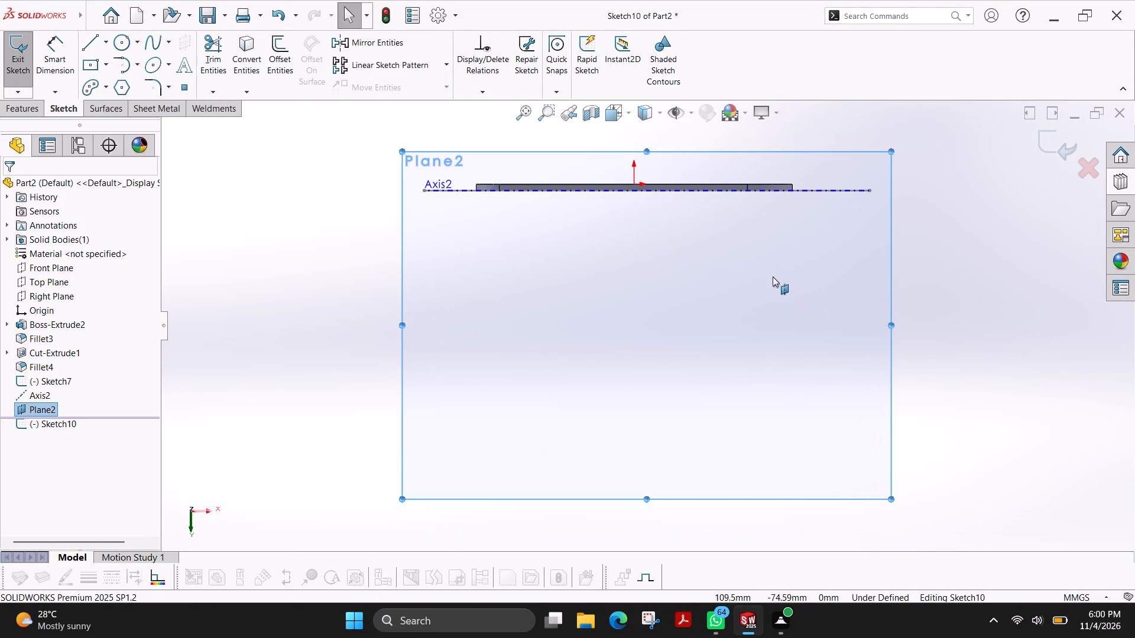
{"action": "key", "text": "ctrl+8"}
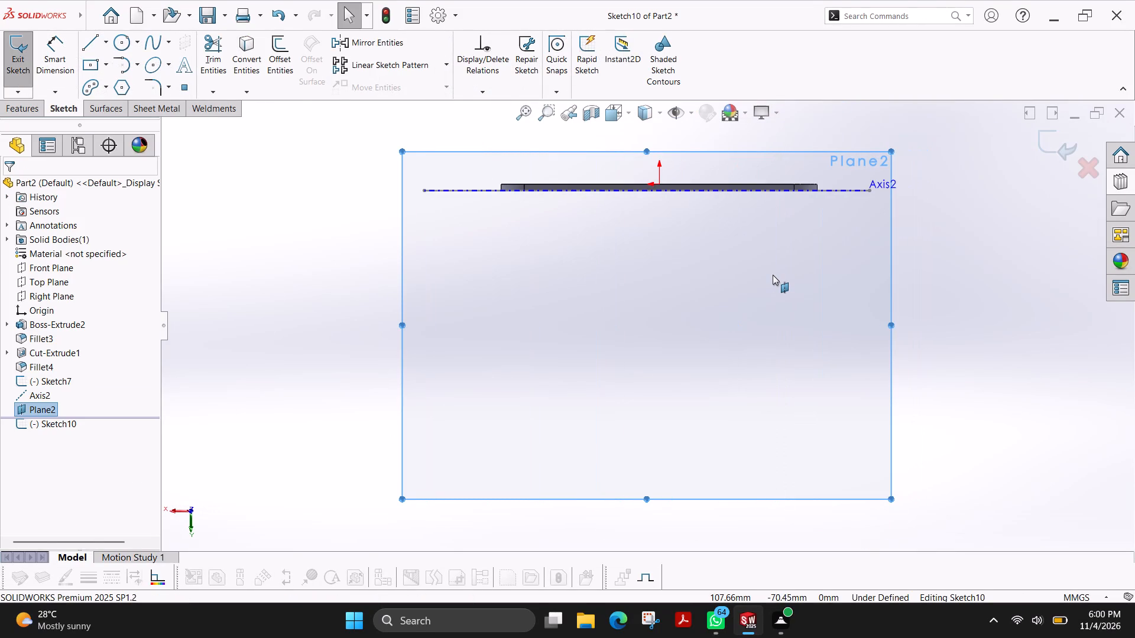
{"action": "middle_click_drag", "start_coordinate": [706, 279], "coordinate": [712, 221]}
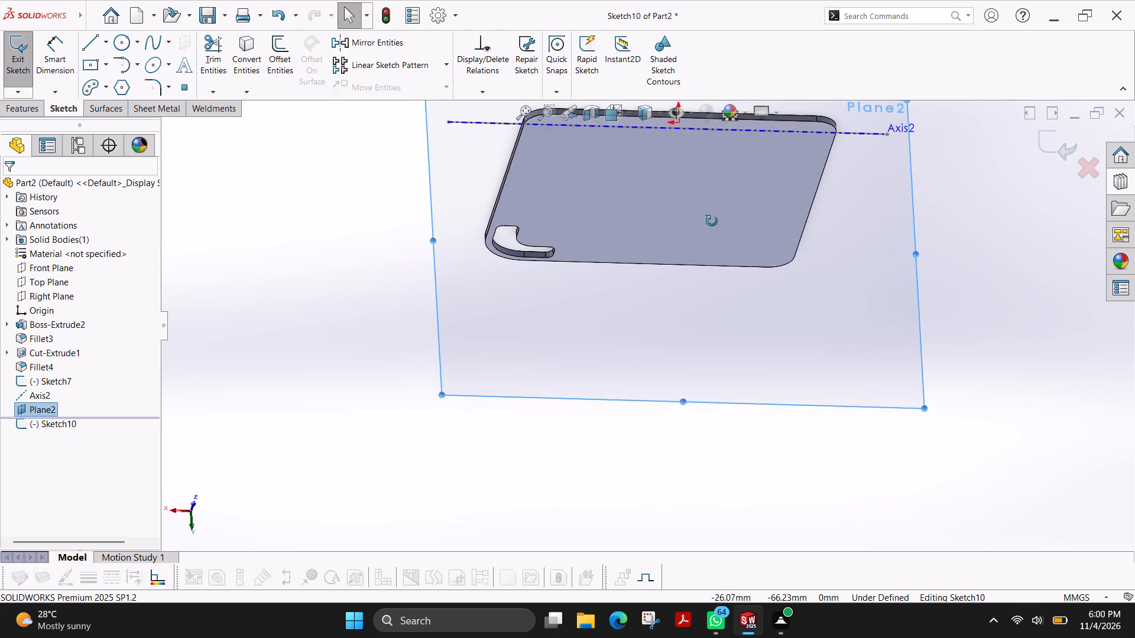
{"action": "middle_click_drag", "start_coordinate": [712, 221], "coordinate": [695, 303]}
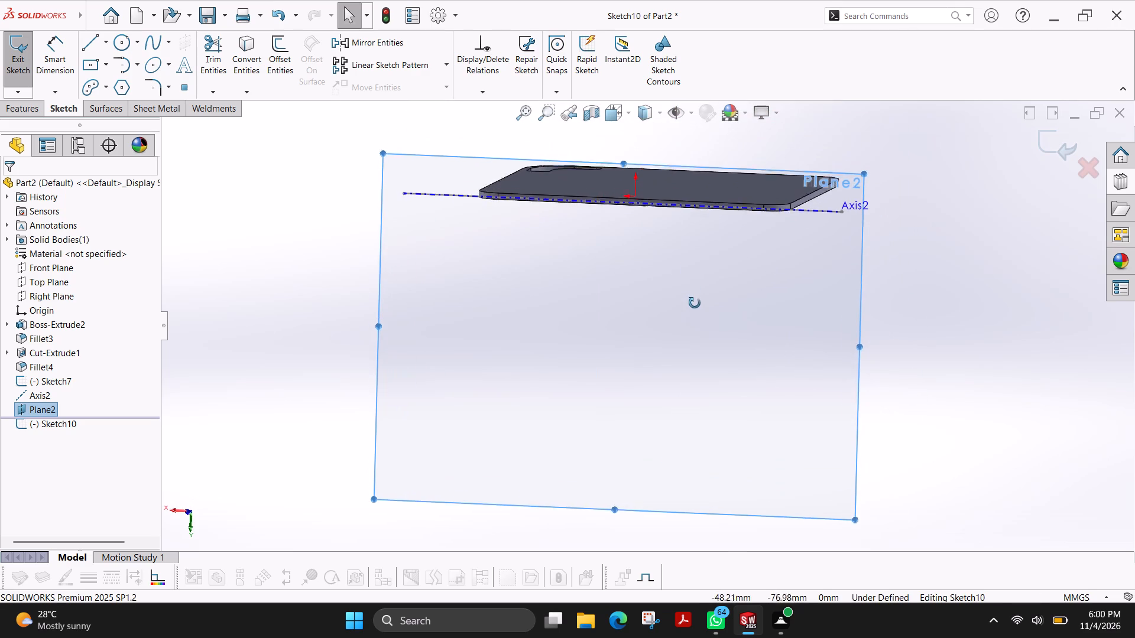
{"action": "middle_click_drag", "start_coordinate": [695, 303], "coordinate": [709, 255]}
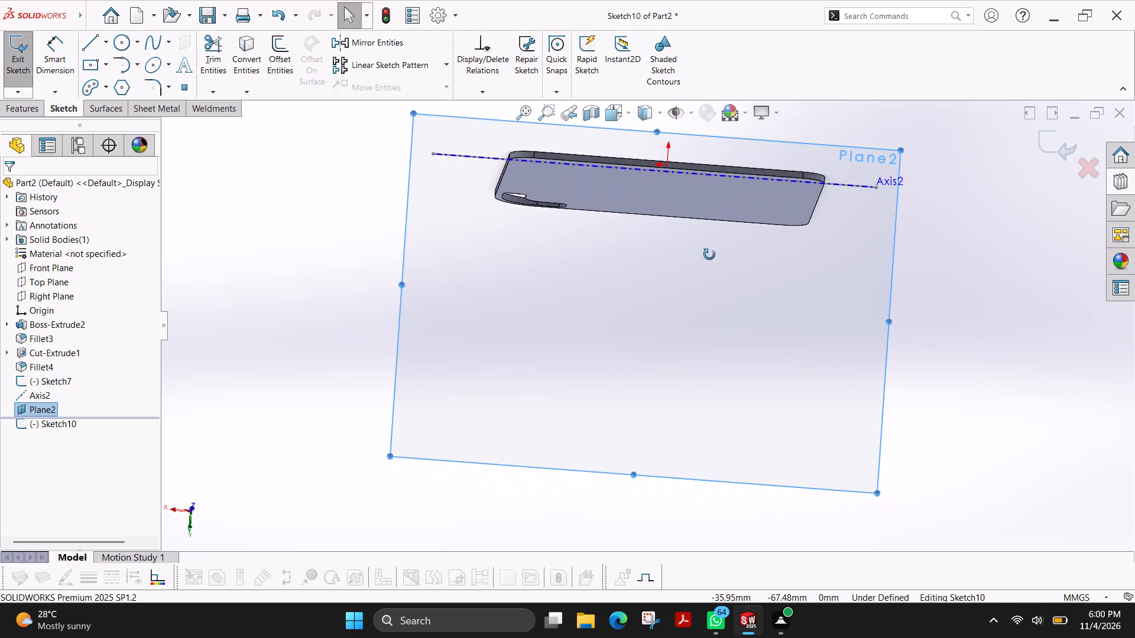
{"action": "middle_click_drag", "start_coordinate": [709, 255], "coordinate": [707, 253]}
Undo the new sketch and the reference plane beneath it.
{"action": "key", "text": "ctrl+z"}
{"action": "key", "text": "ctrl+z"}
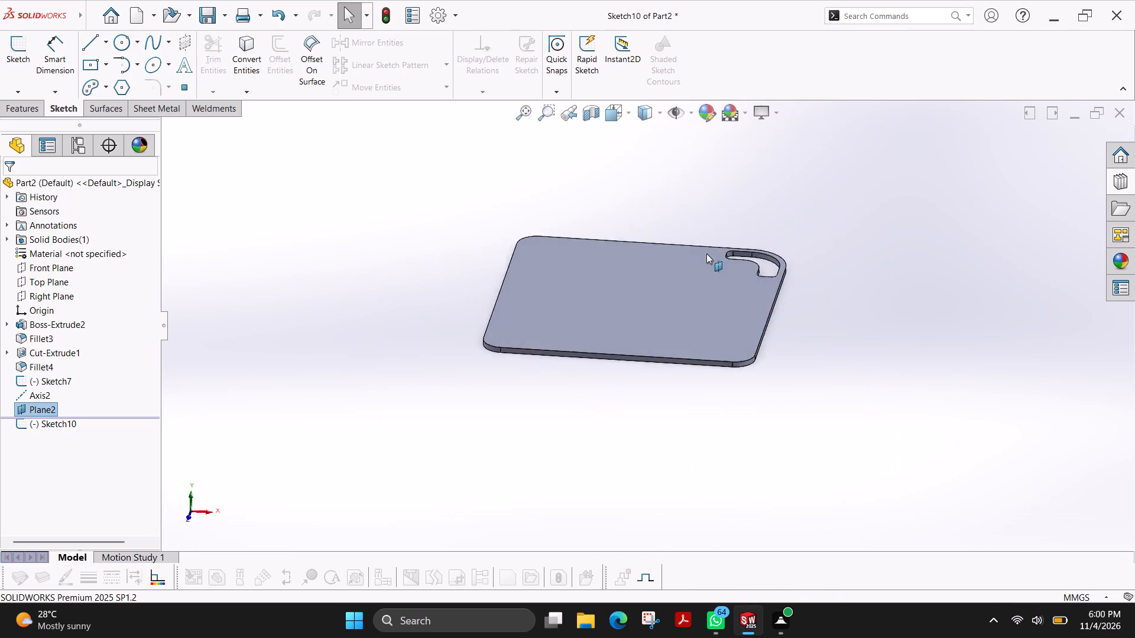
Create a reference plane coincident with Sketch7's horizontal line and perpendicular to the plate's underside face.
{"action": "middle_click_drag", "start_coordinate": [635, 383], "coordinate": [646, 210]}
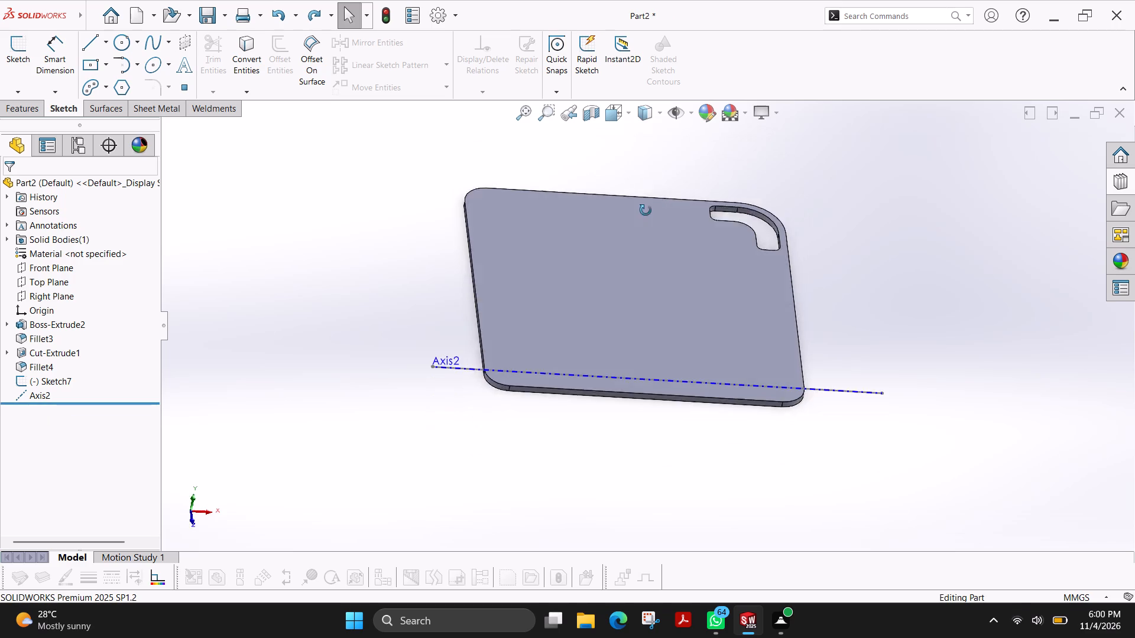
{"action": "middle_click_drag", "start_coordinate": [646, 210], "coordinate": [637, 193]}
{"action": "left_click", "coordinate": [17, 109]}
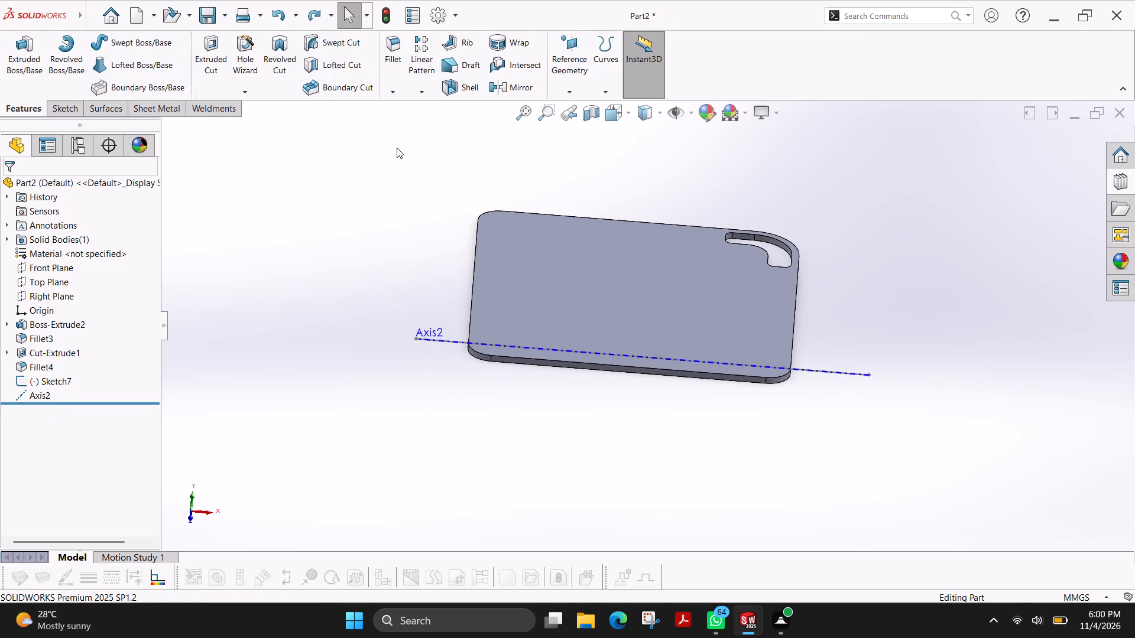
{"action": "left_click", "coordinate": [574, 87]}
{"action": "left_click", "coordinate": [594, 108]}
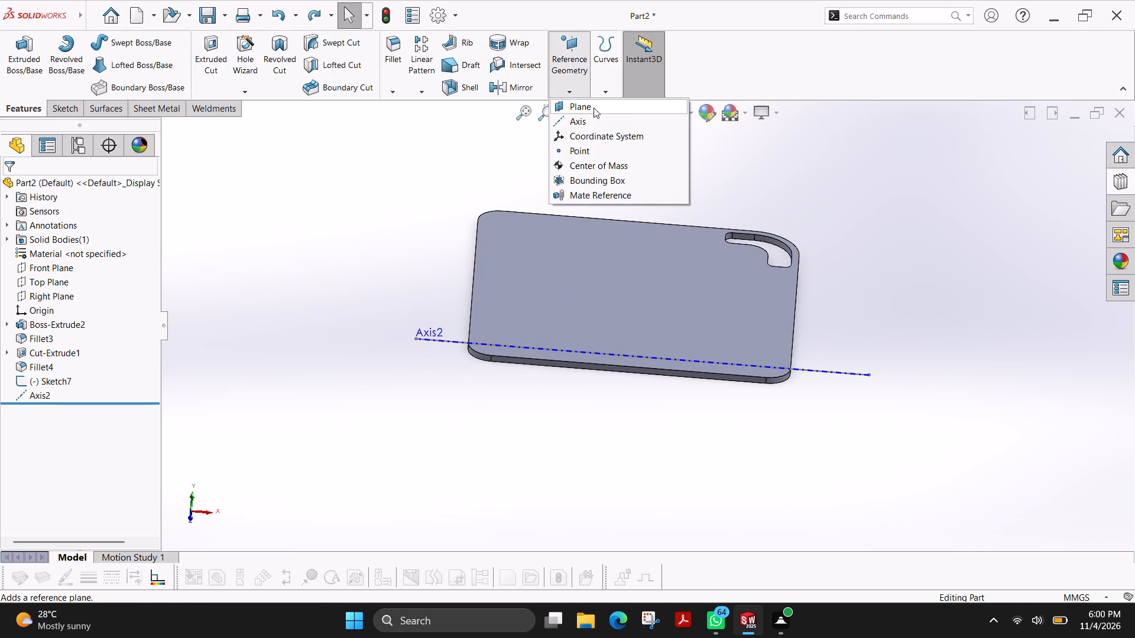
{"action": "middle_click_drag", "start_coordinate": [501, 441], "coordinate": [519, 354]}
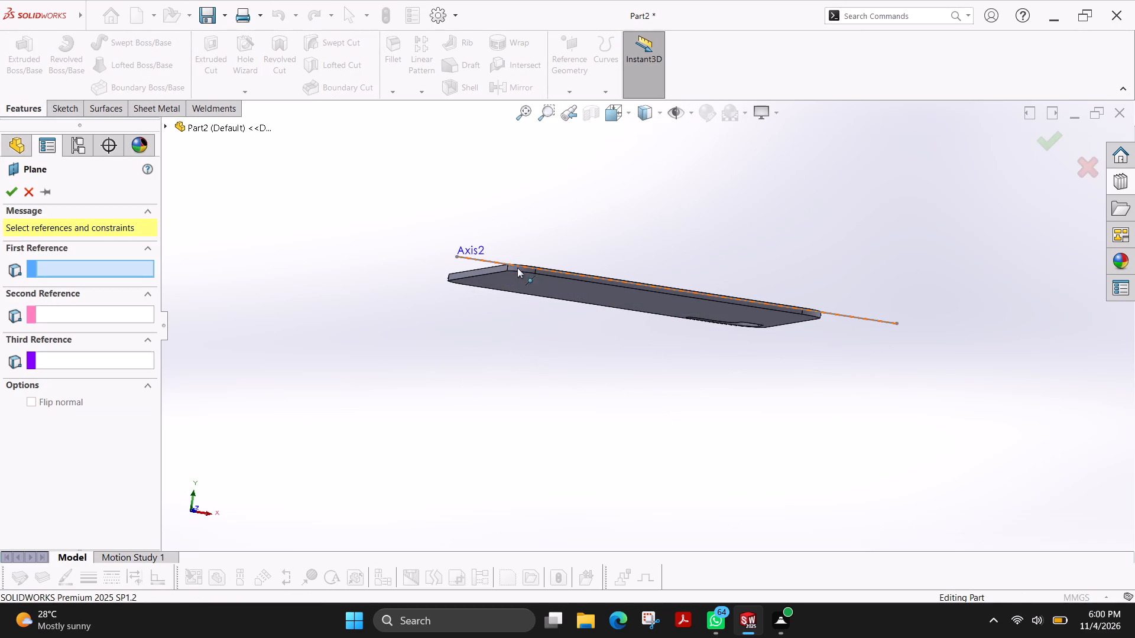
{"action": "left_click", "coordinate": [480, 258]}
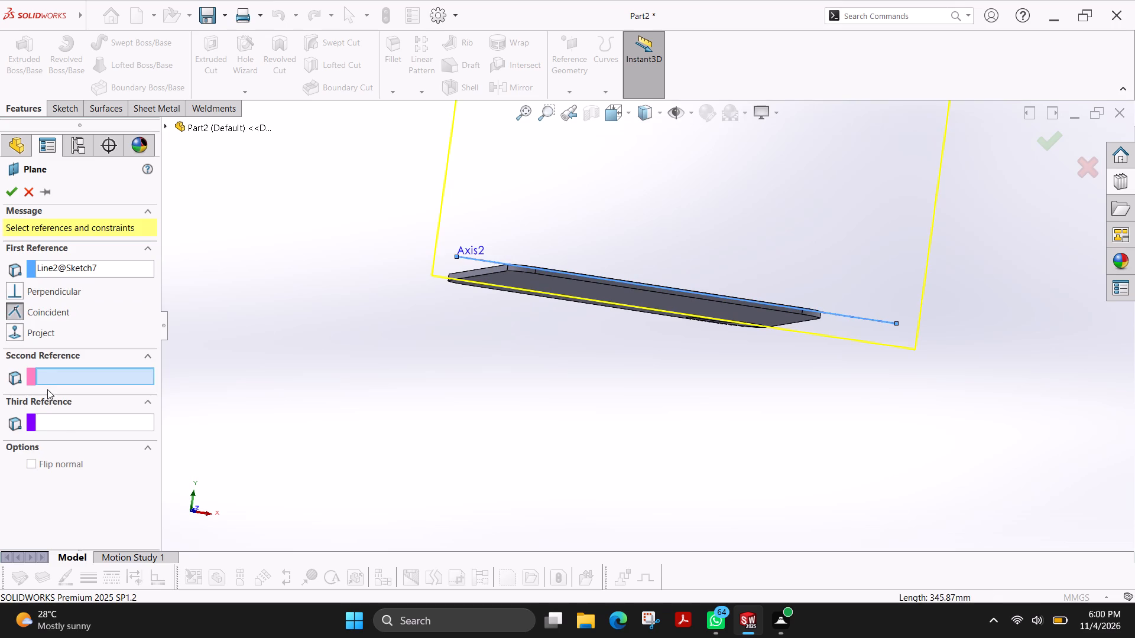
{"action": "left_click", "coordinate": [74, 419]}
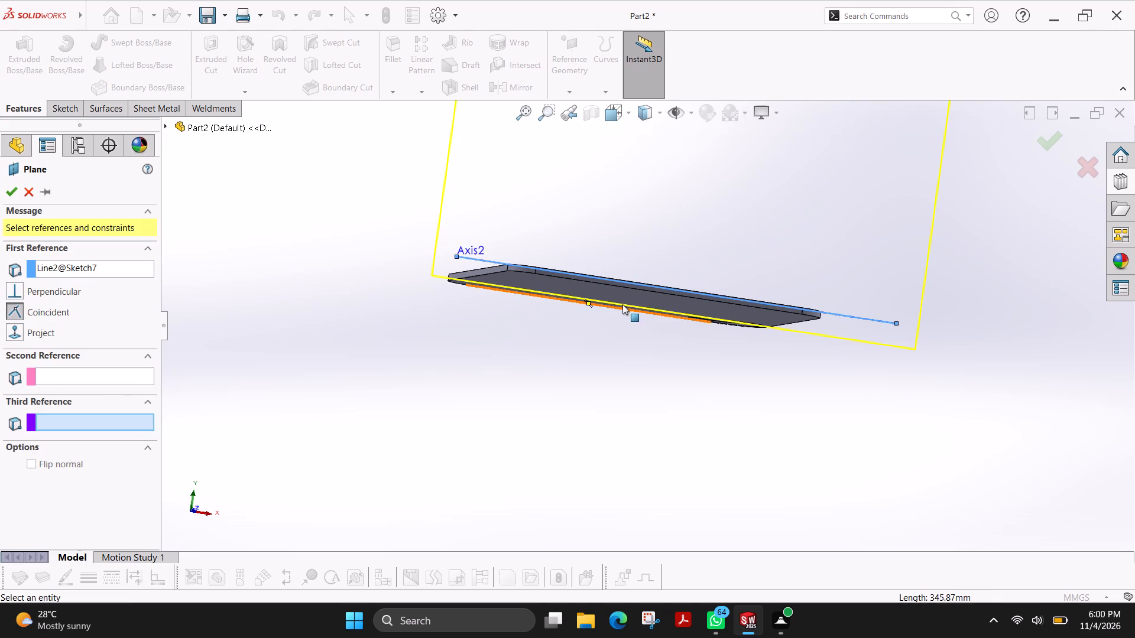
{"action": "left_click", "coordinate": [596, 288]}
{"action": "middle_click_drag", "start_coordinate": [641, 330], "coordinate": [609, 339]}
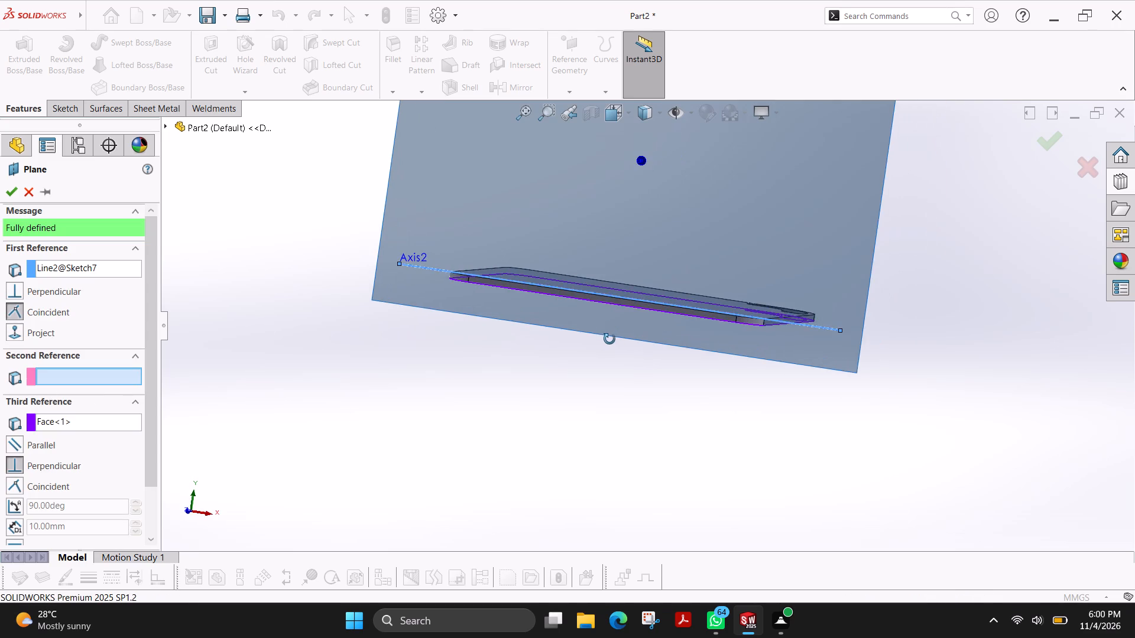
{"action": "middle_click_drag", "start_coordinate": [609, 339], "coordinate": [657, 288]}
{"action": "scroll", "coordinate": [657, 288], "scroll_direction": "up", "scroll_amount": 4}
{"action": "scroll", "coordinate": [657, 288], "scroll_direction": "down", "scroll_amount": 3}
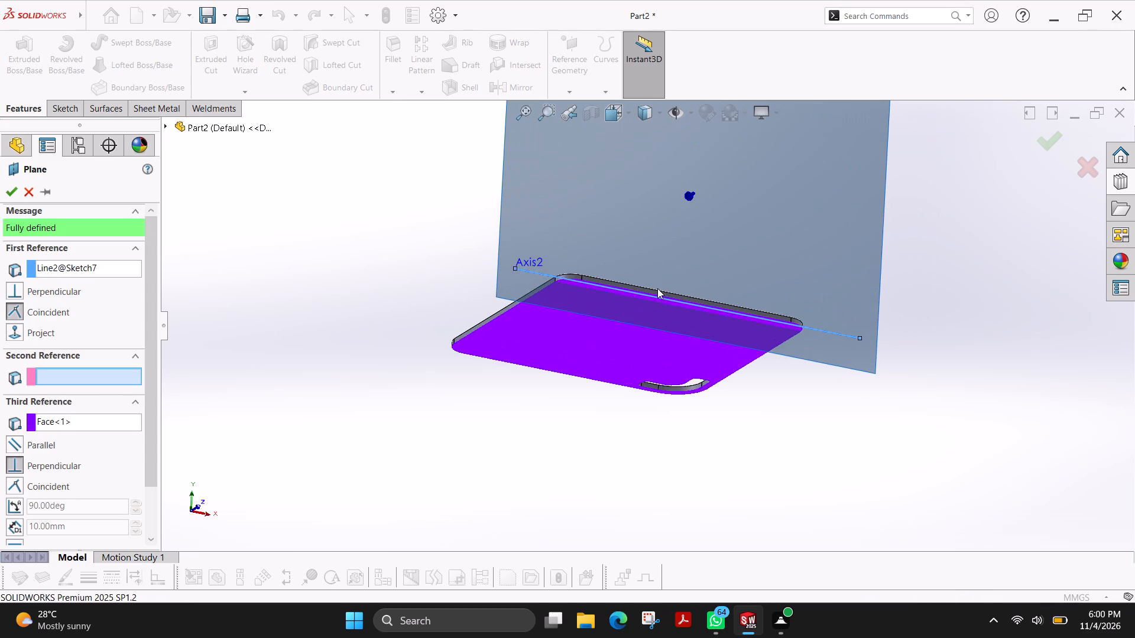
{"action": "middle_click_drag", "start_coordinate": [674, 385], "coordinate": [643, 450]}
{"action": "left_click", "coordinate": [9, 192]}
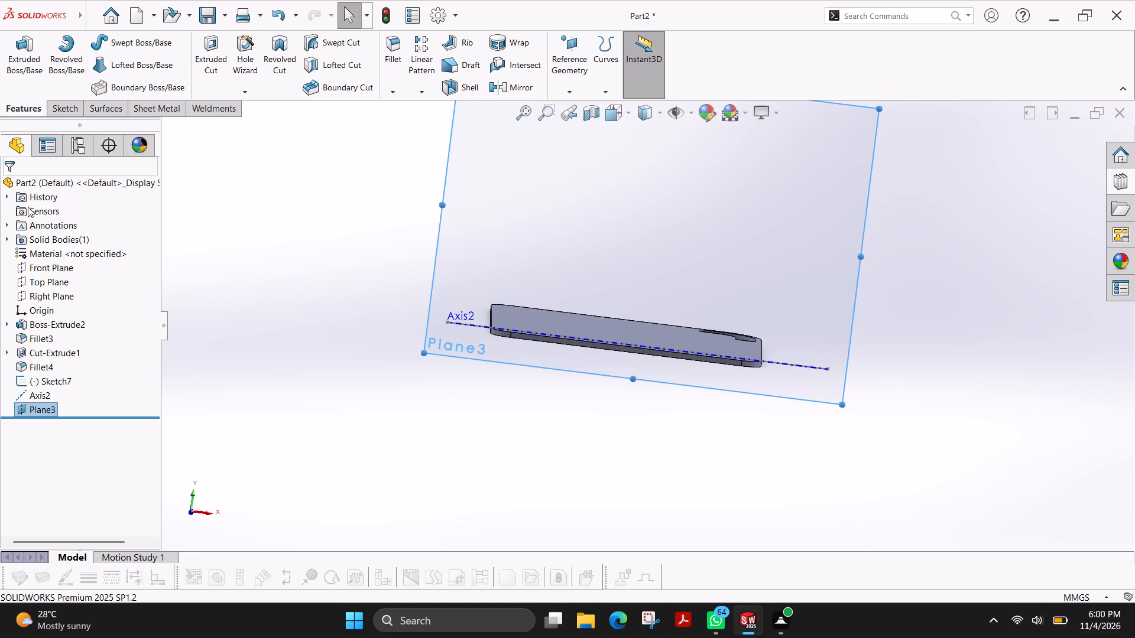
Start a sketch on the new reference plane, Plane3.
{"action": "left_click", "coordinate": [65, 116]}
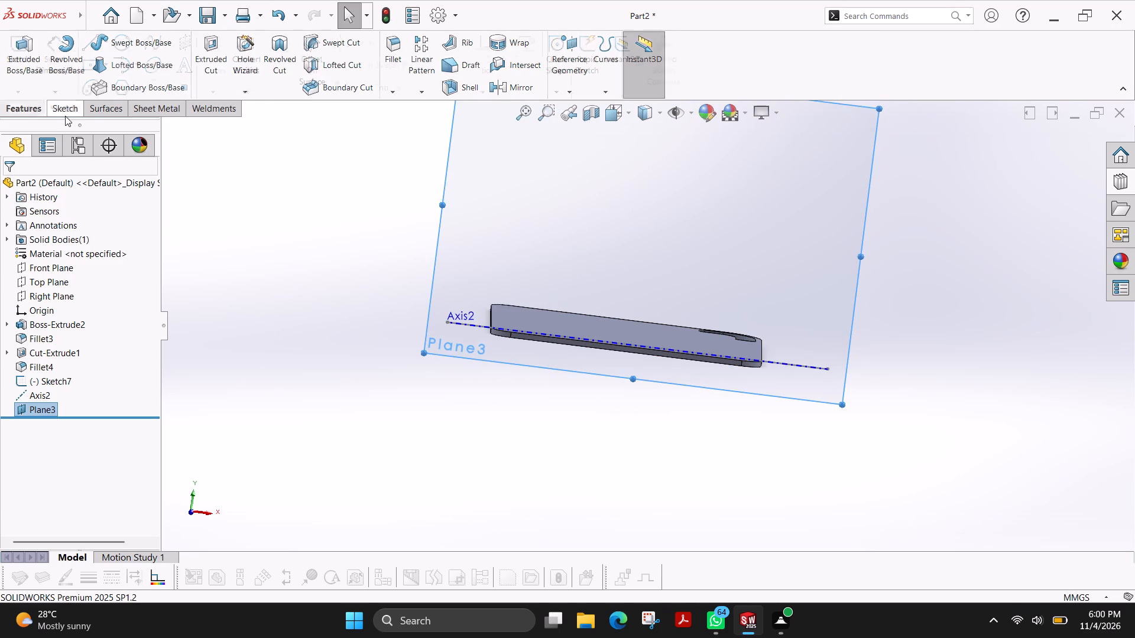
{"action": "left_click", "coordinate": [28, 62]}
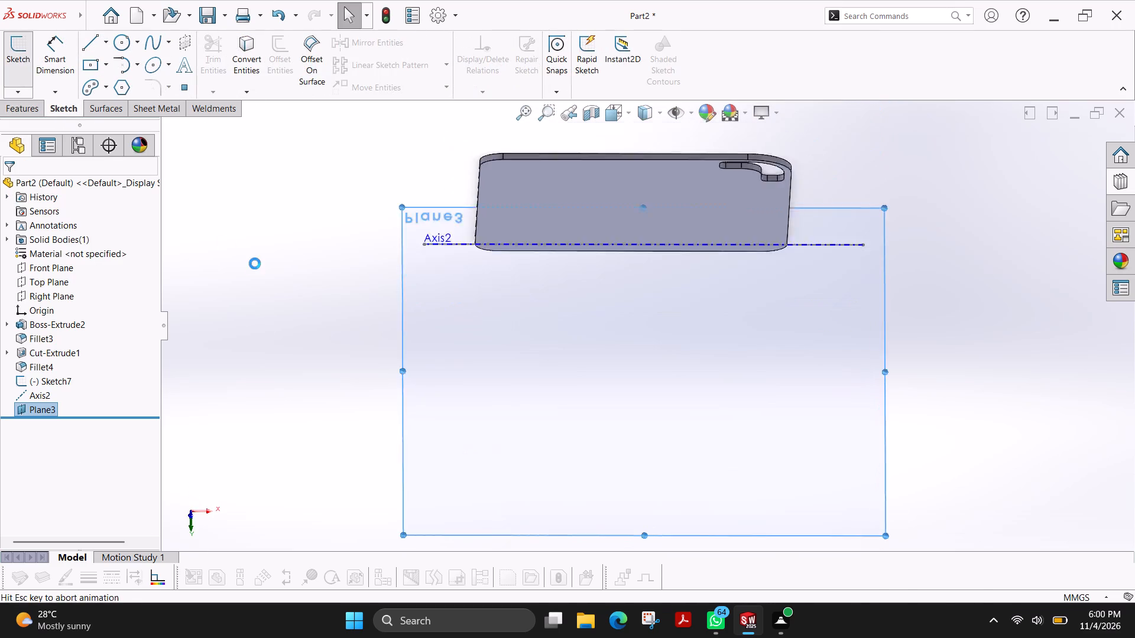
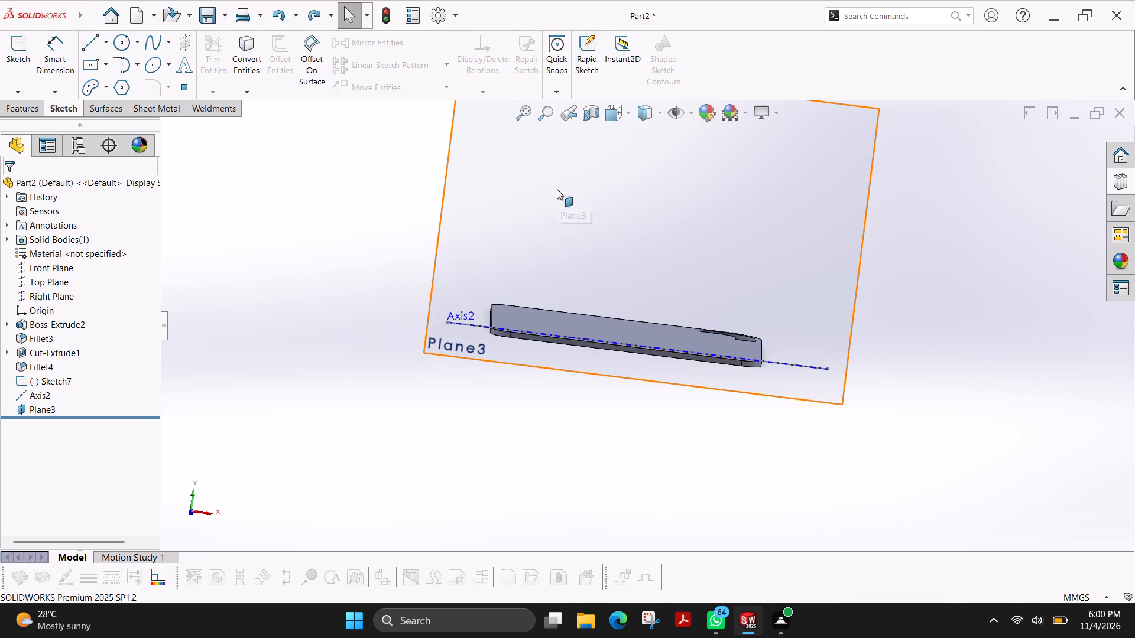
Edit reference plane Plane3 and flip its normal direction.
{"action": "scroll", "coordinate": [557, 189], "scroll_direction": "up", "scroll_amount": 1}
{"action": "right_click", "coordinate": [557, 189]}
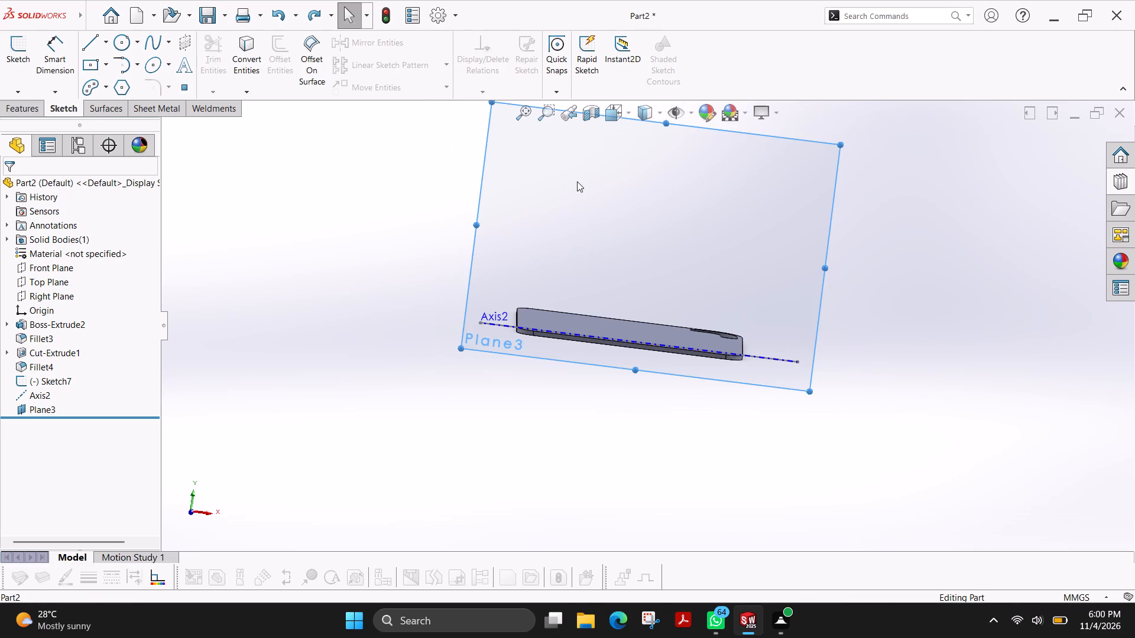
{"action": "left_click", "coordinate": [573, 152]}
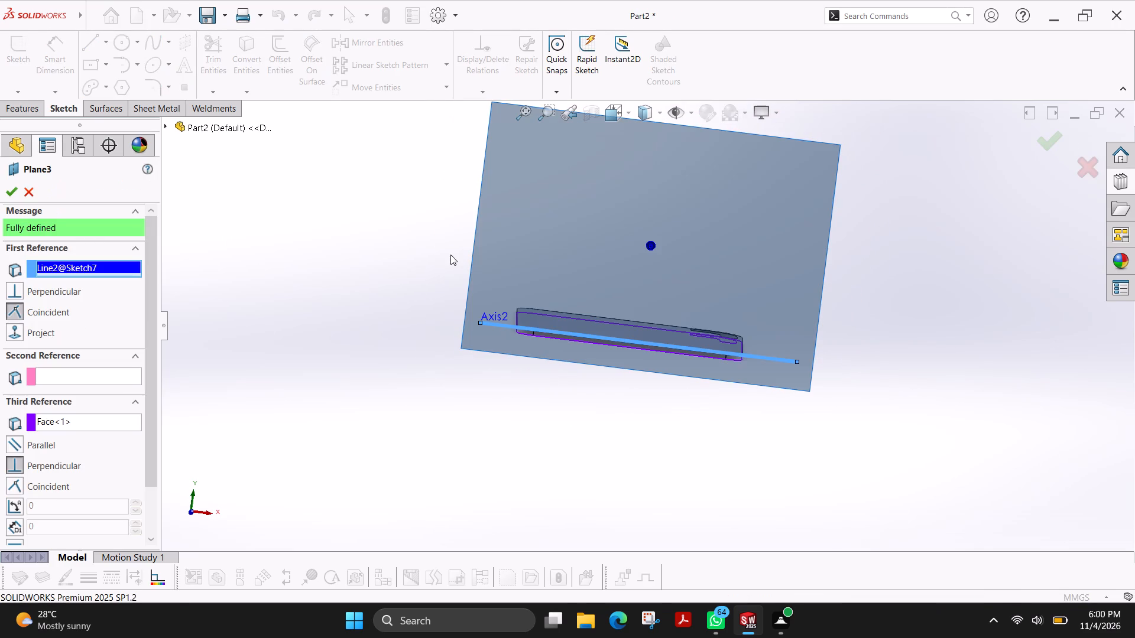
{"action": "scroll", "coordinate": [146, 457], "scroll_direction": "down", "scroll_amount": 4}
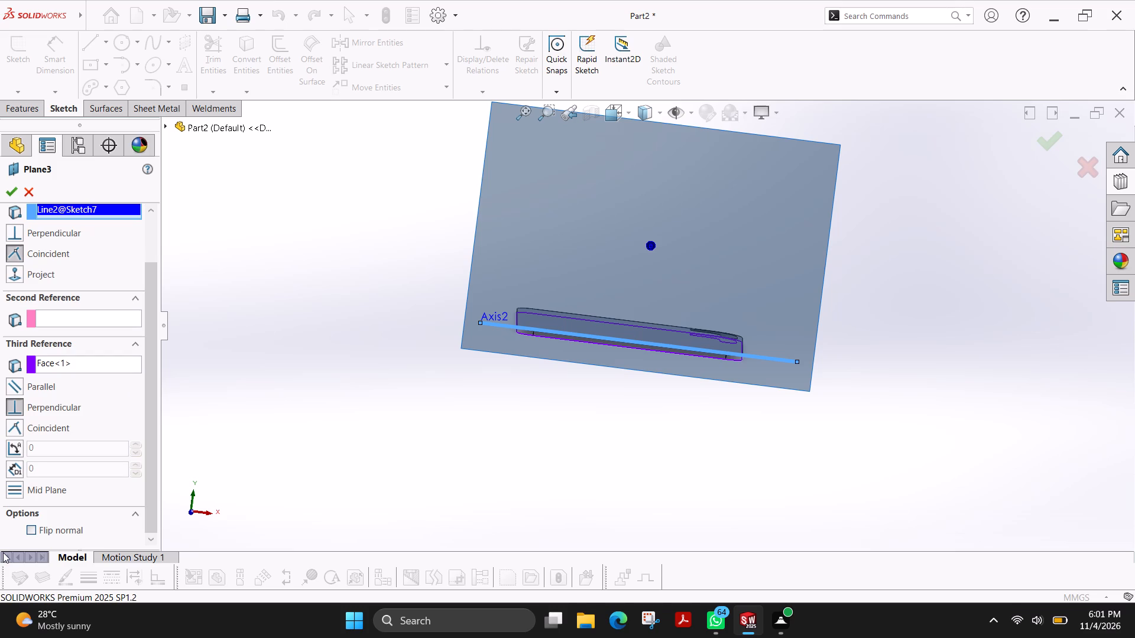
{"action": "left_click", "coordinate": [31, 530]}
{"action": "left_click", "coordinate": [14, 194]}
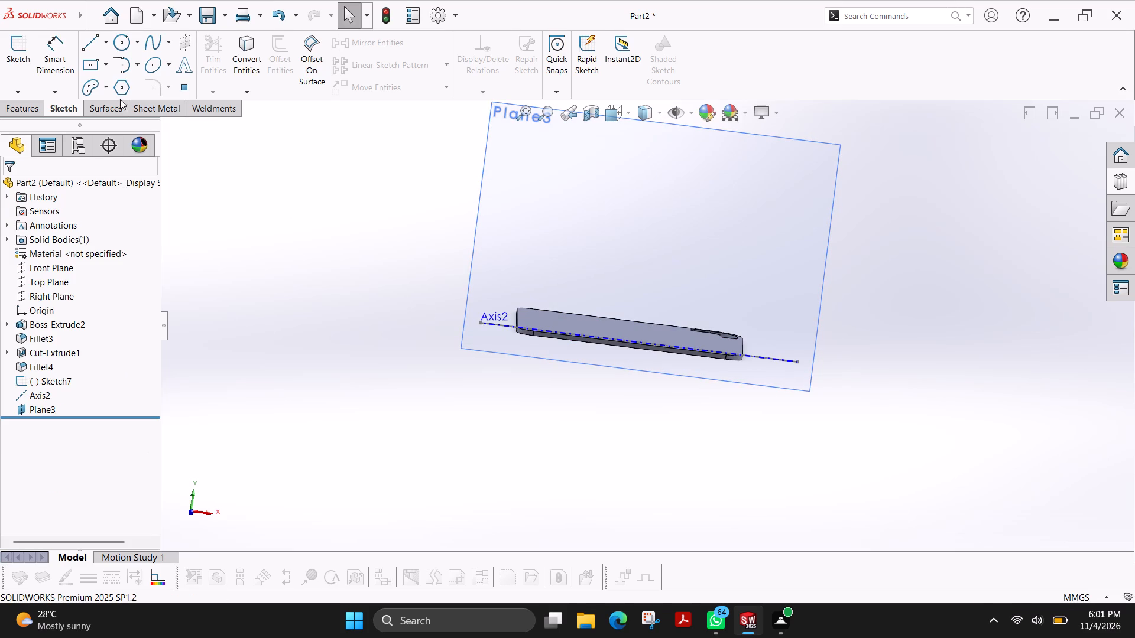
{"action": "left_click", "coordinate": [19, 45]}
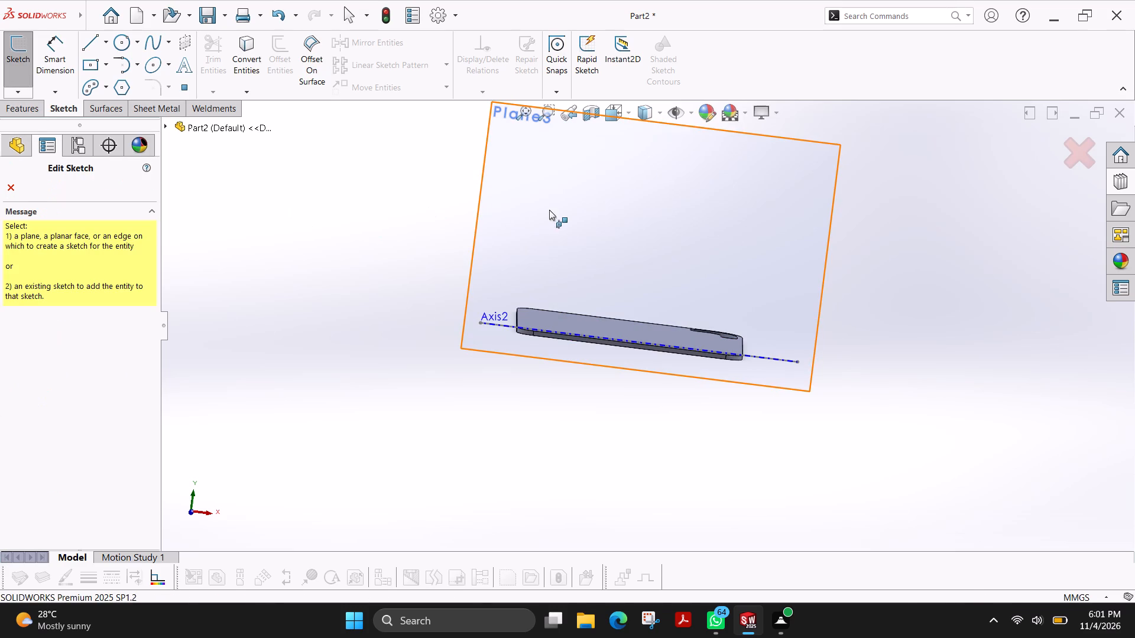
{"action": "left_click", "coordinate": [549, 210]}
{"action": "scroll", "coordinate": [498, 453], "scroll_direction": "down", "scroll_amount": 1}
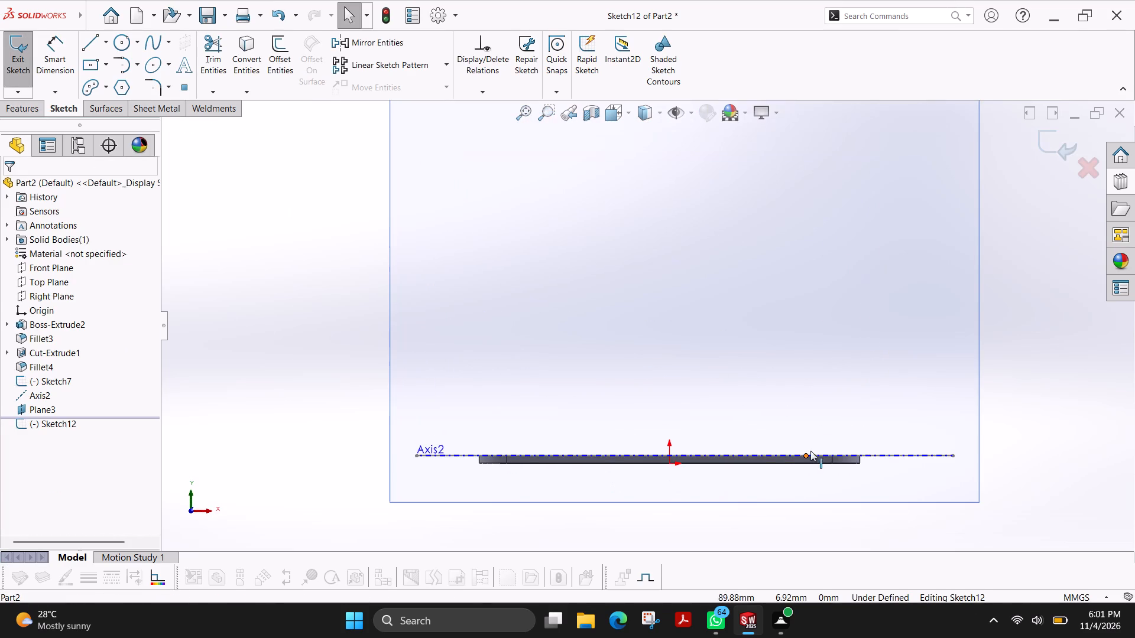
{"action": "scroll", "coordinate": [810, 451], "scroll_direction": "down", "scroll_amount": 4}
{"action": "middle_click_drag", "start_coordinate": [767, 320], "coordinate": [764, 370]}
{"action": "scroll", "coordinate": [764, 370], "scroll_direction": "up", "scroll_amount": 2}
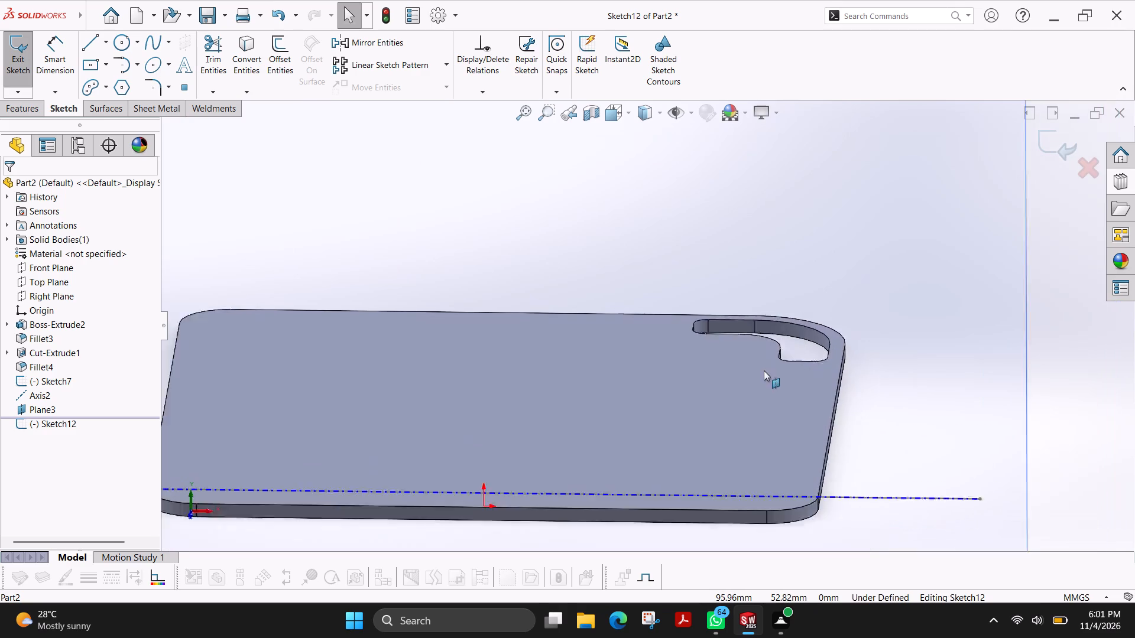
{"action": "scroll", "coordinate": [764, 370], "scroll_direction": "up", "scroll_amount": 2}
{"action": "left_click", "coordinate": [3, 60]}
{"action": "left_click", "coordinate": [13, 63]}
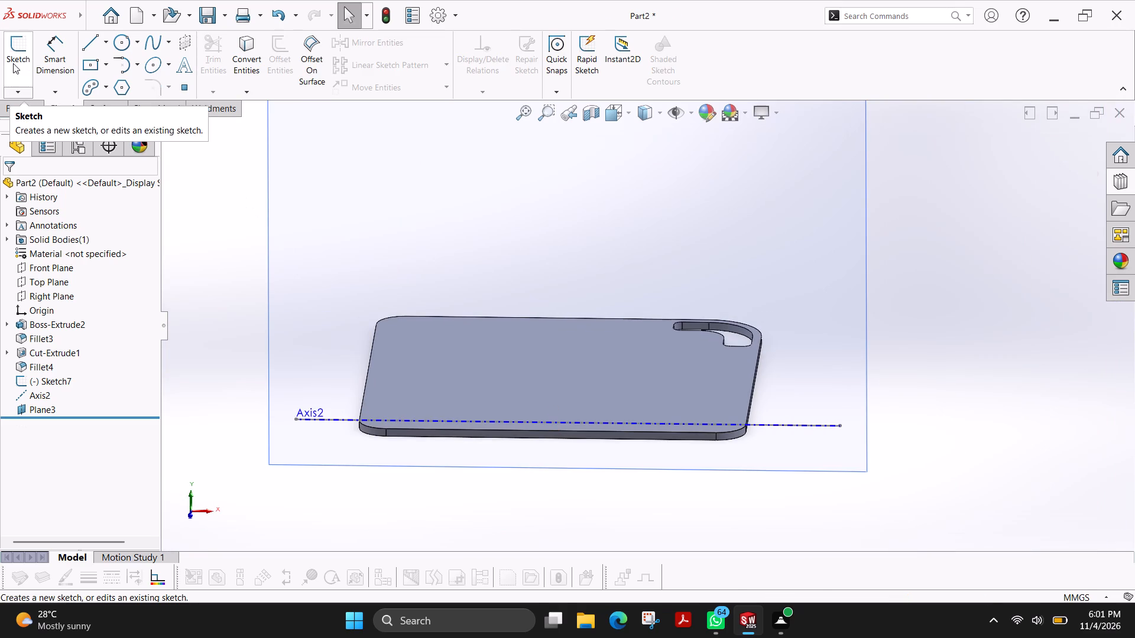
Start a sketch on Plane3 and draw a vertical line about 23.6 mm long crossing the plate near its right end.
{"action": "left_click", "coordinate": [13, 63]}
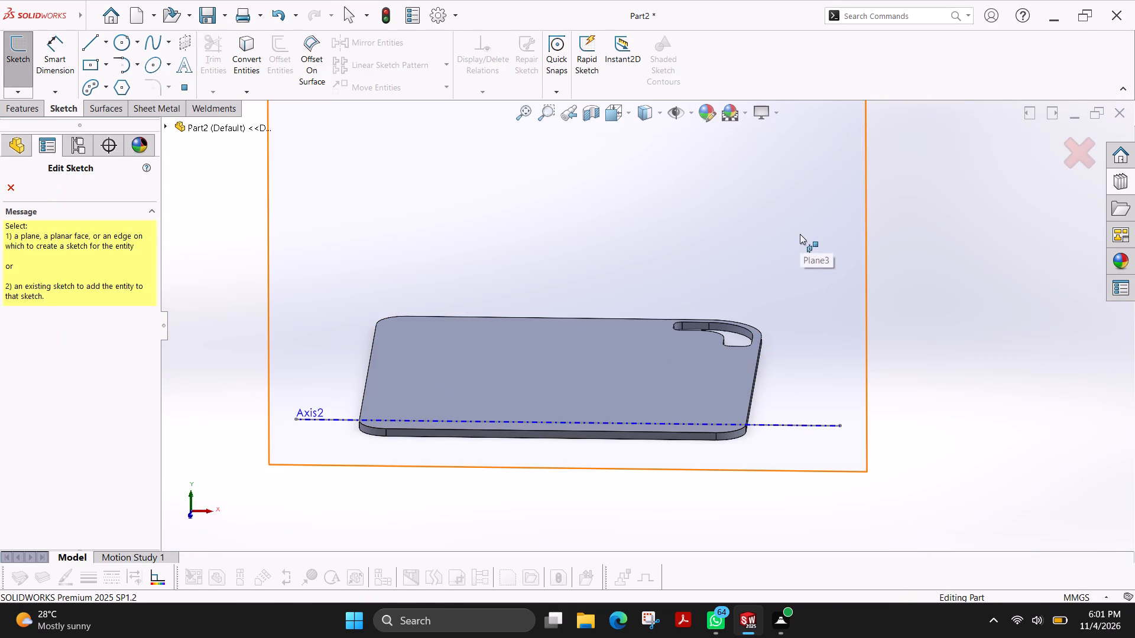
{"action": "left_click", "coordinate": [832, 241]}
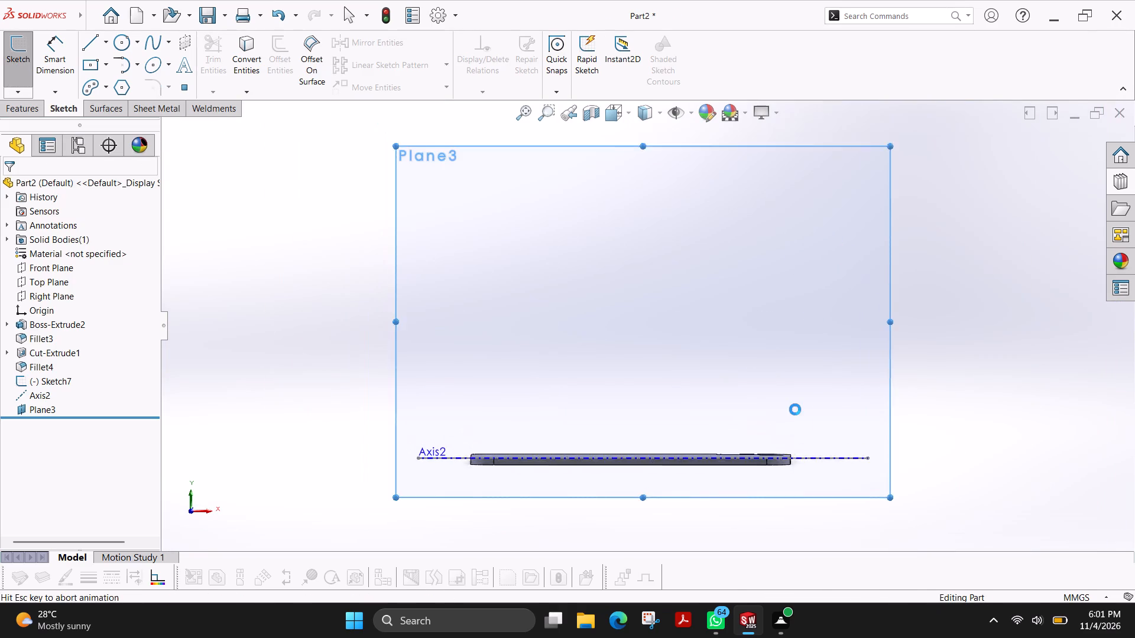
{"action": "scroll", "coordinate": [795, 414], "scroll_direction": "down", "scroll_amount": 4}
{"action": "scroll", "coordinate": [768, 502], "scroll_direction": "down", "scroll_amount": 3}
{"action": "scroll", "coordinate": [698, 450], "scroll_direction": "down", "scroll_amount": 2}
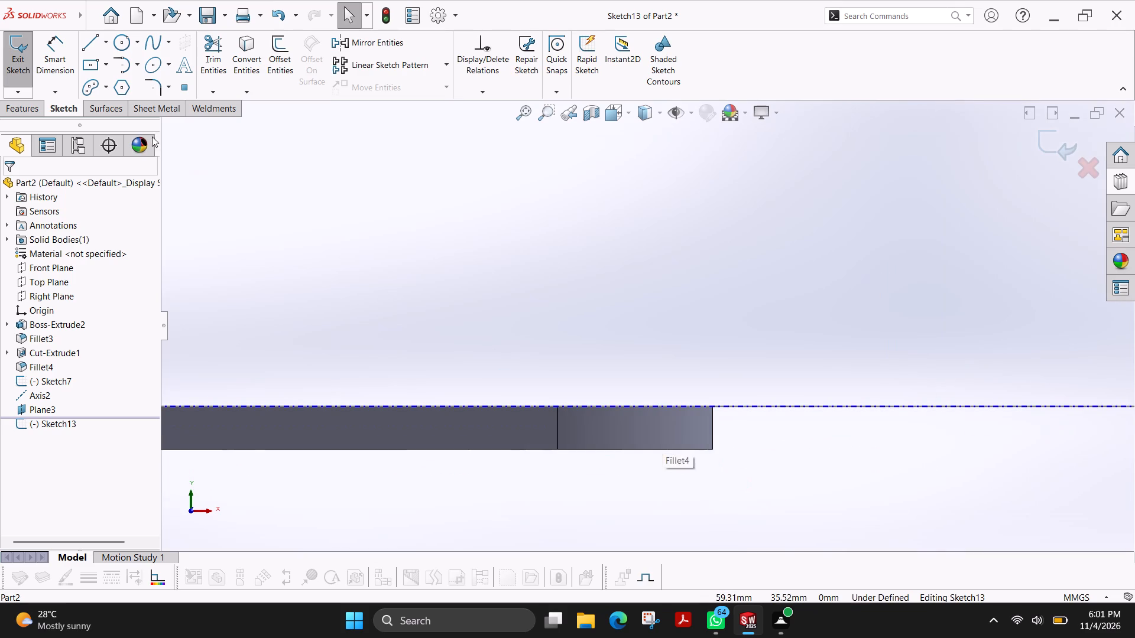
{"action": "left_click", "coordinate": [93, 46]}
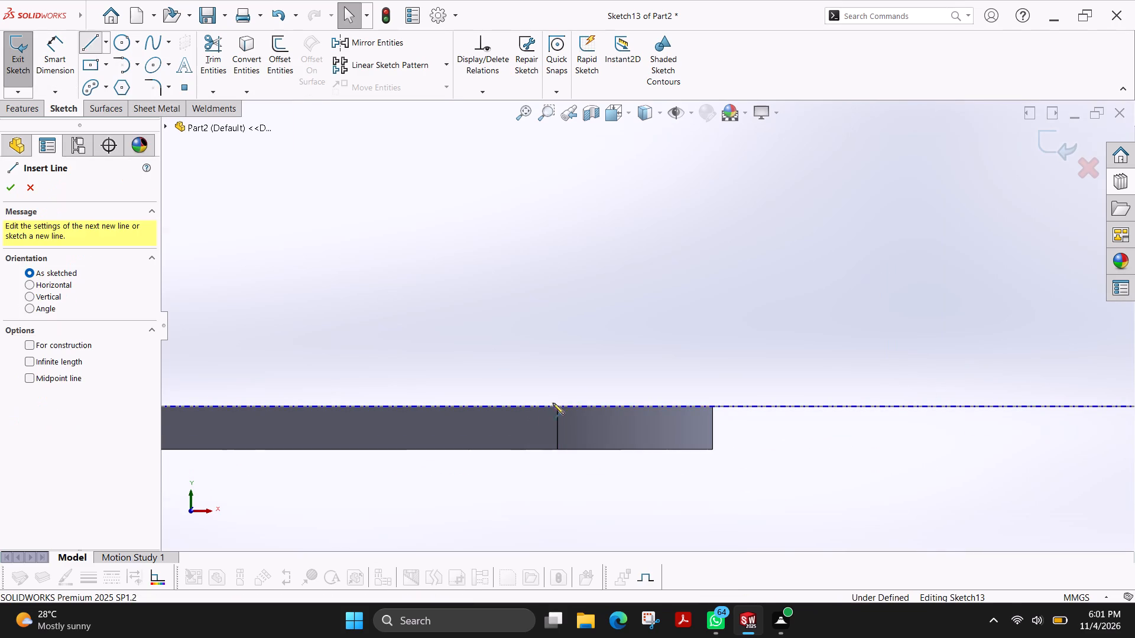
{"action": "left_click", "coordinate": [530, 312]}
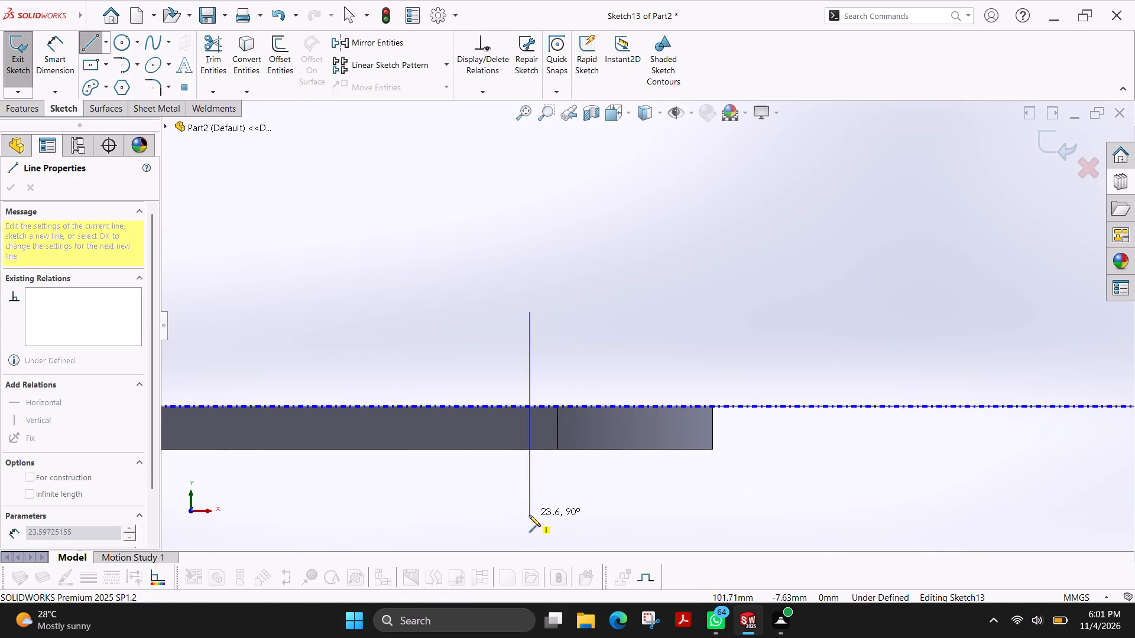
{"action": "left_click", "coordinate": [529, 515]}
{"action": "key", "text": "Escape"}
Dimension the vertical line 18 mm from the plate's right end edge.
{"action": "left_click", "coordinate": [65, 68]}
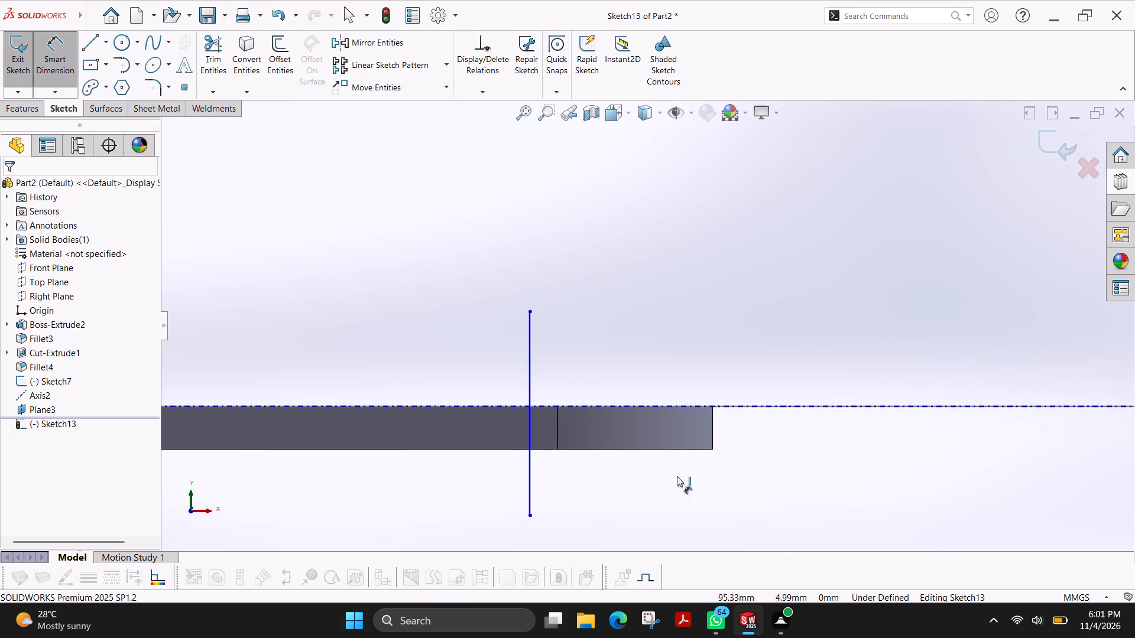
{"action": "left_click", "coordinate": [712, 431]}
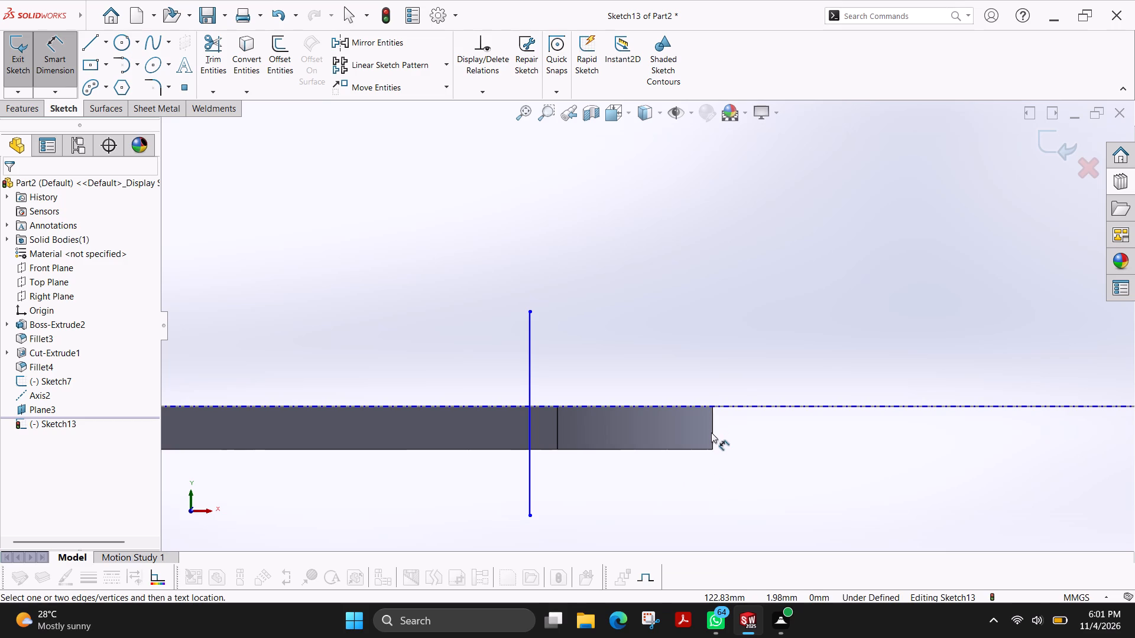
{"action": "left_click", "coordinate": [714, 434]}
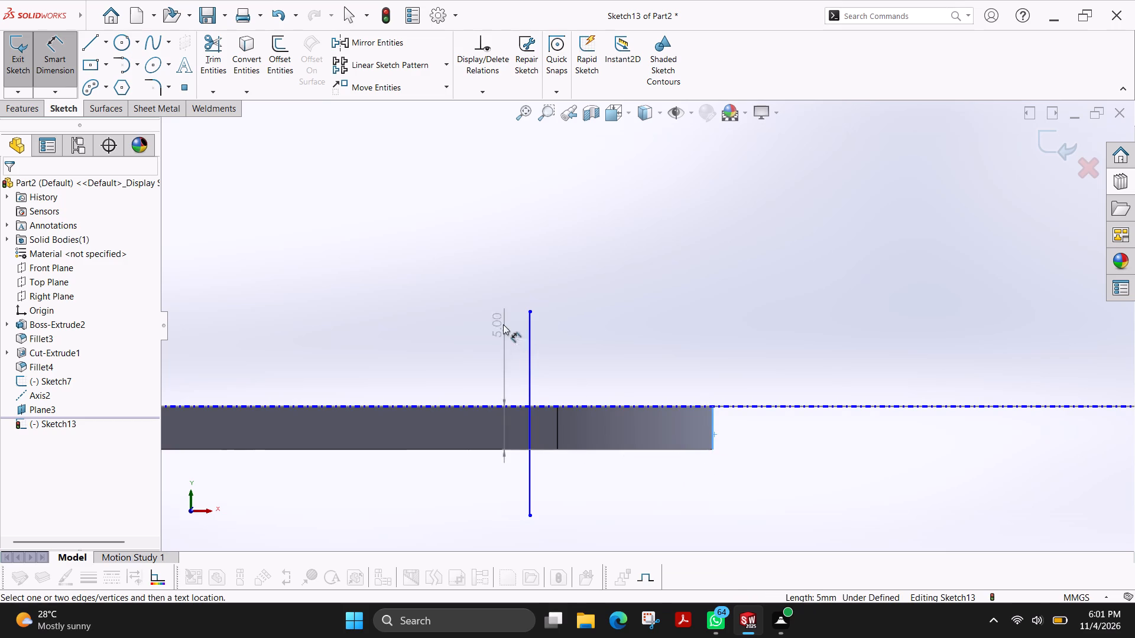
{"action": "left_click", "coordinate": [531, 352]}
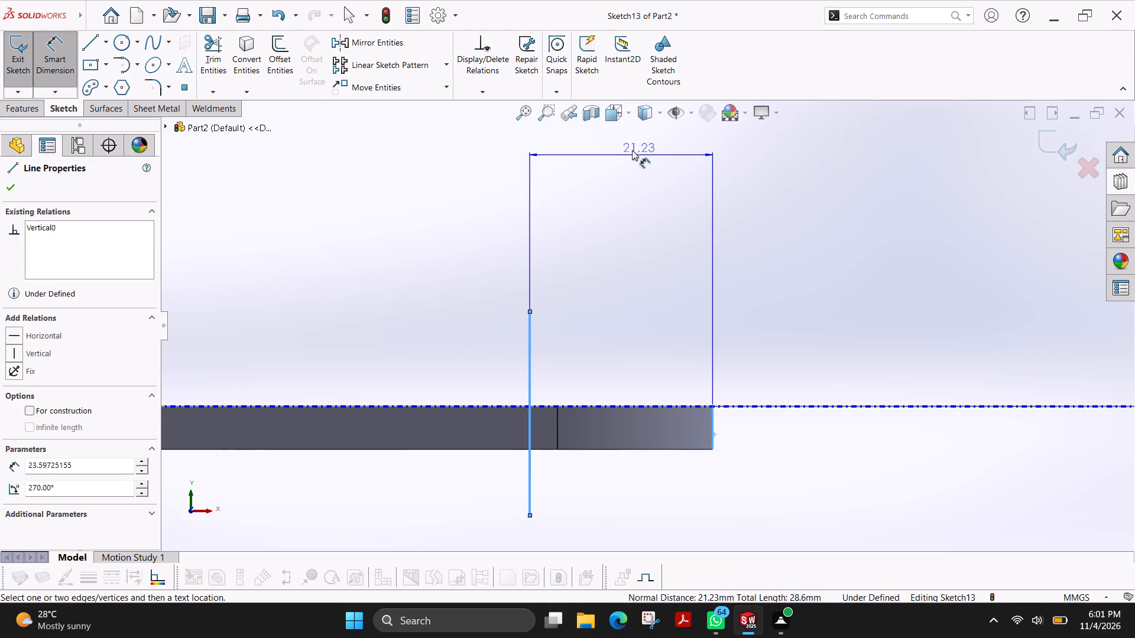
{"action": "left_click", "coordinate": [631, 150]}
{"action": "type", "text": "18"}
{"action": "key", "text": "Return"}
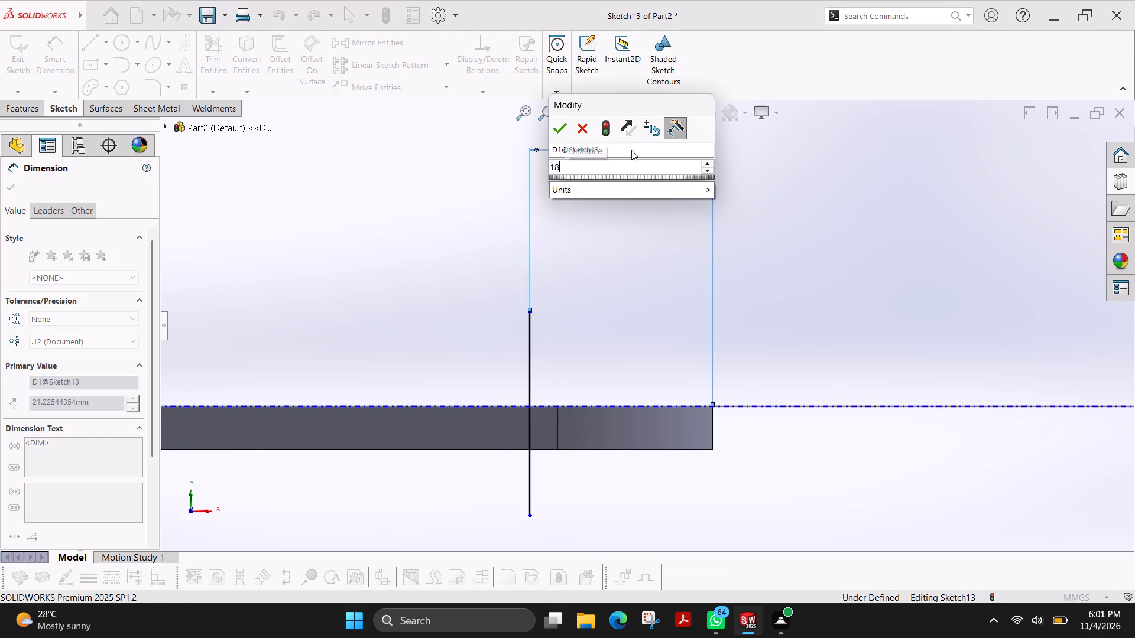
{"action": "scroll", "coordinate": [591, 389], "scroll_direction": "up", "scroll_amount": 2}
{"action": "scroll", "coordinate": [591, 389], "scroll_direction": "down", "scroll_amount": 2}
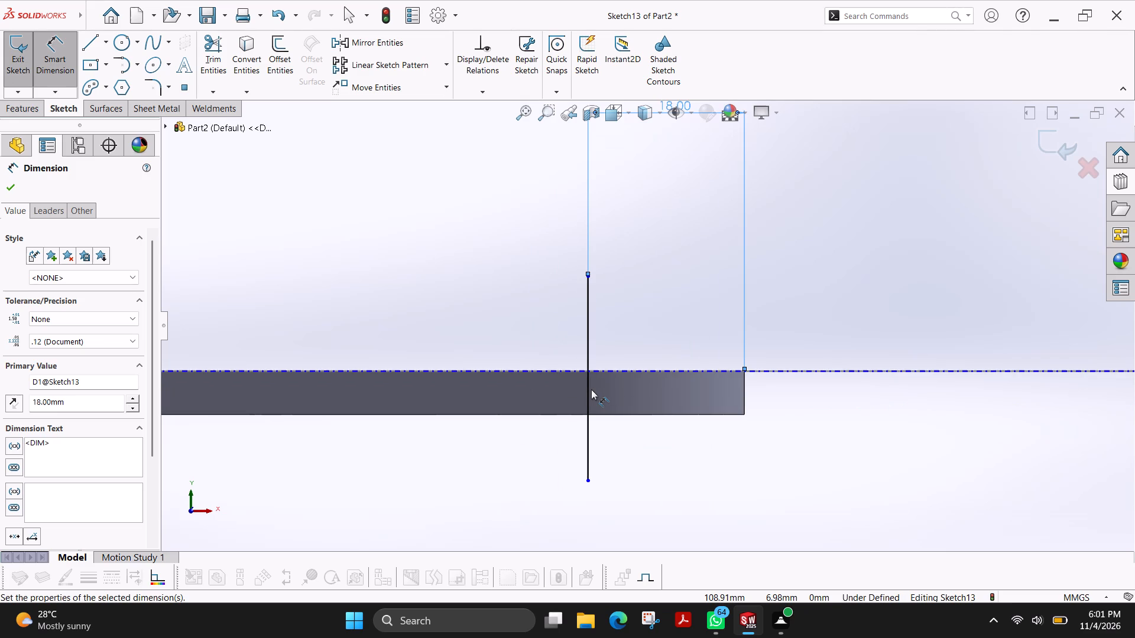
{"action": "scroll", "coordinate": [591, 389], "scroll_direction": "down", "scroll_amount": 1}
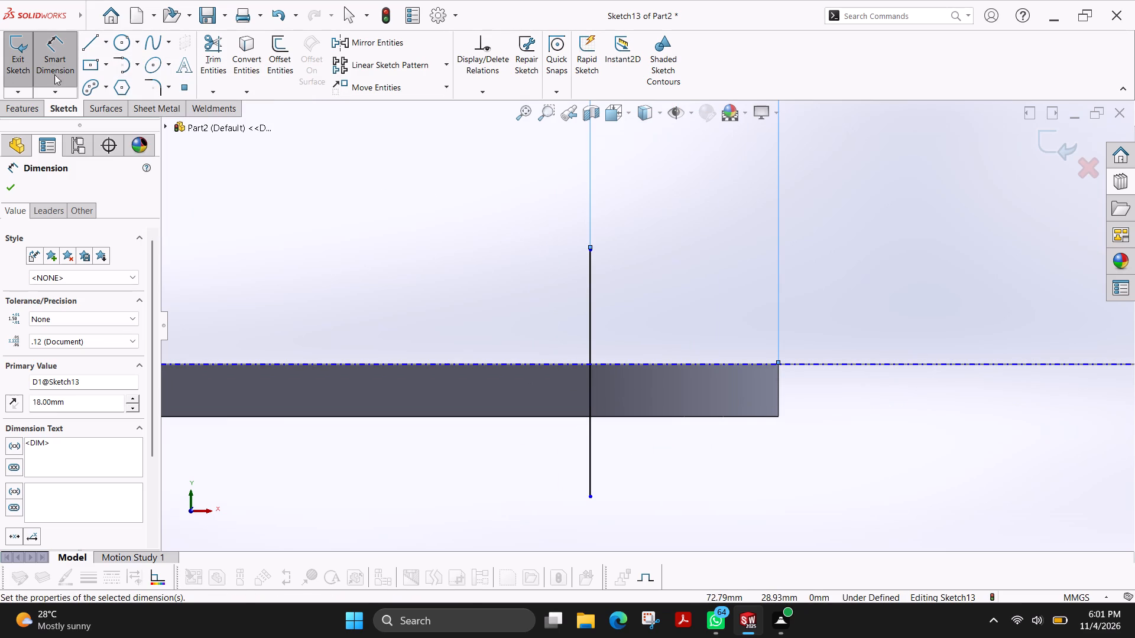
{"action": "left_click", "coordinate": [9, 194]}
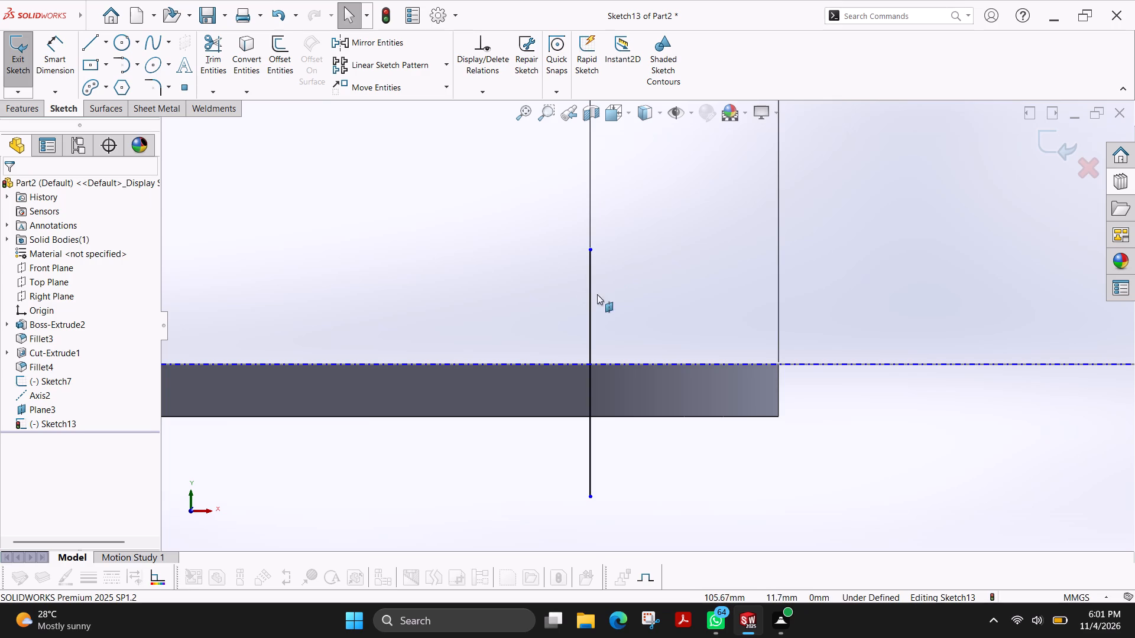
Stretch the vertical line's upper endpoint upward to a Y position of about 41.1 mm.
{"action": "left_click_drag", "start_coordinate": [591, 252], "coordinate": [590, 139]}
{"action": "scroll", "coordinate": [591, 139], "scroll_direction": "up", "scroll_amount": 3}
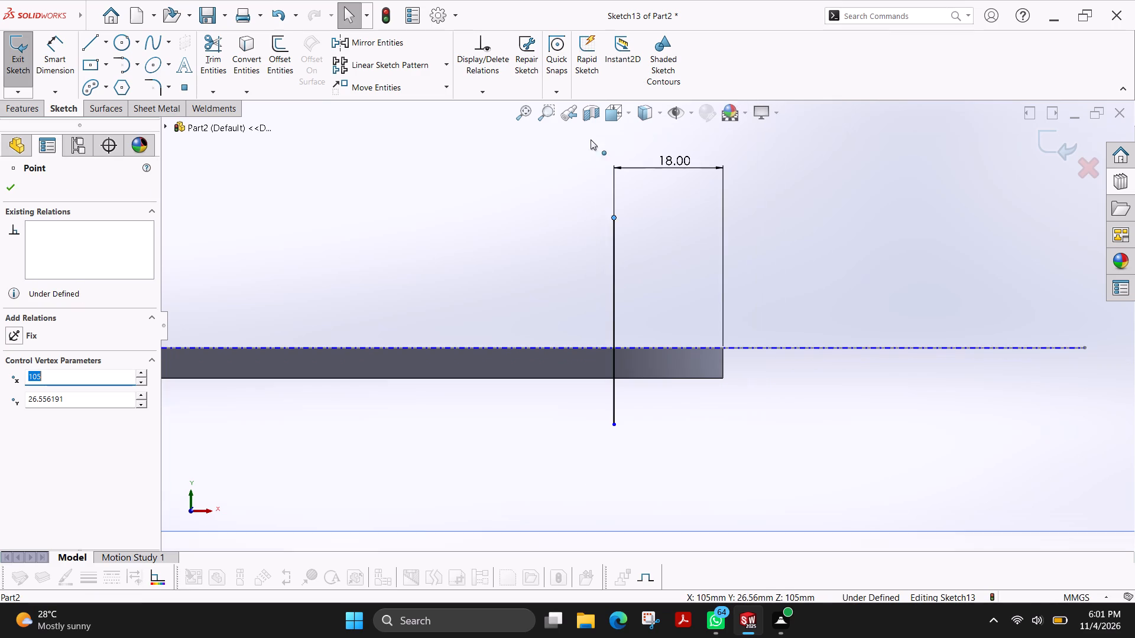
{"action": "left_click_drag", "start_coordinate": [614, 218], "coordinate": [612, 194]}
{"action": "left_click_drag", "start_coordinate": [612, 194], "coordinate": [614, 129]}
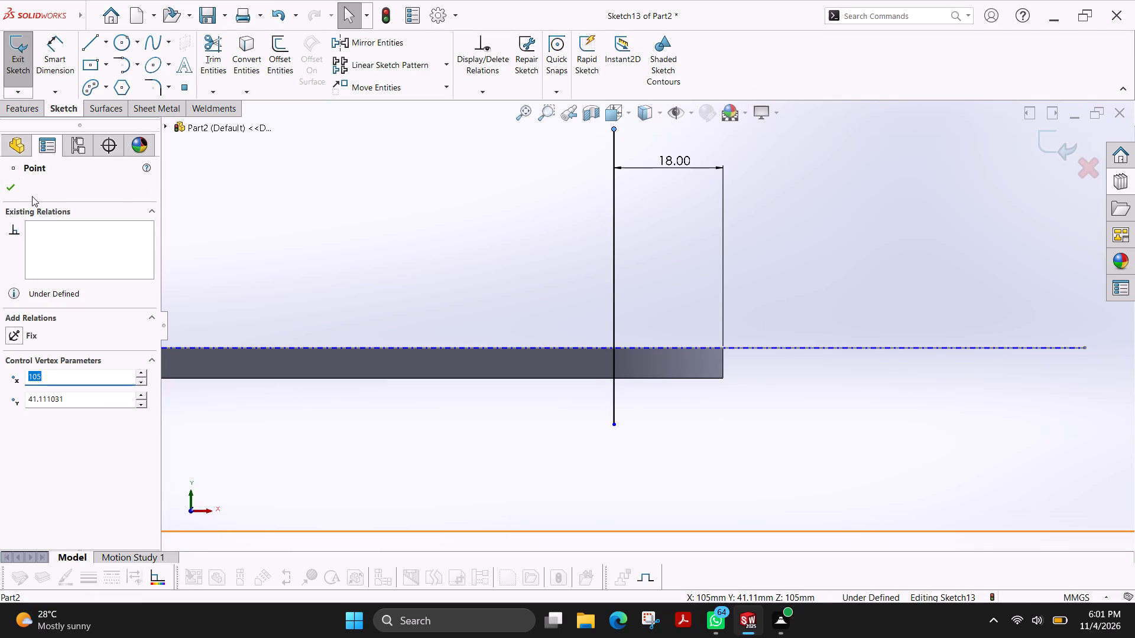
{"action": "key", "text": "Escape"}
Draw a circle of about 24.6 mm radius centred on the vertical line just below the plate.
{"action": "scroll", "coordinate": [629, 268], "scroll_direction": "down", "scroll_amount": 2}
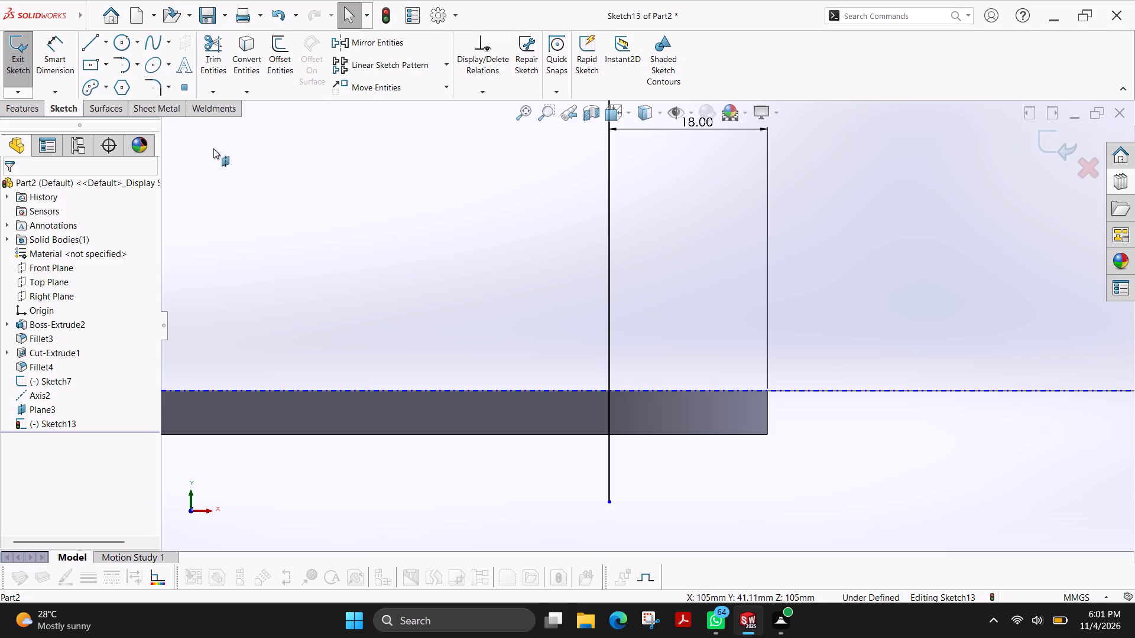
{"action": "left_click", "coordinate": [122, 51]}
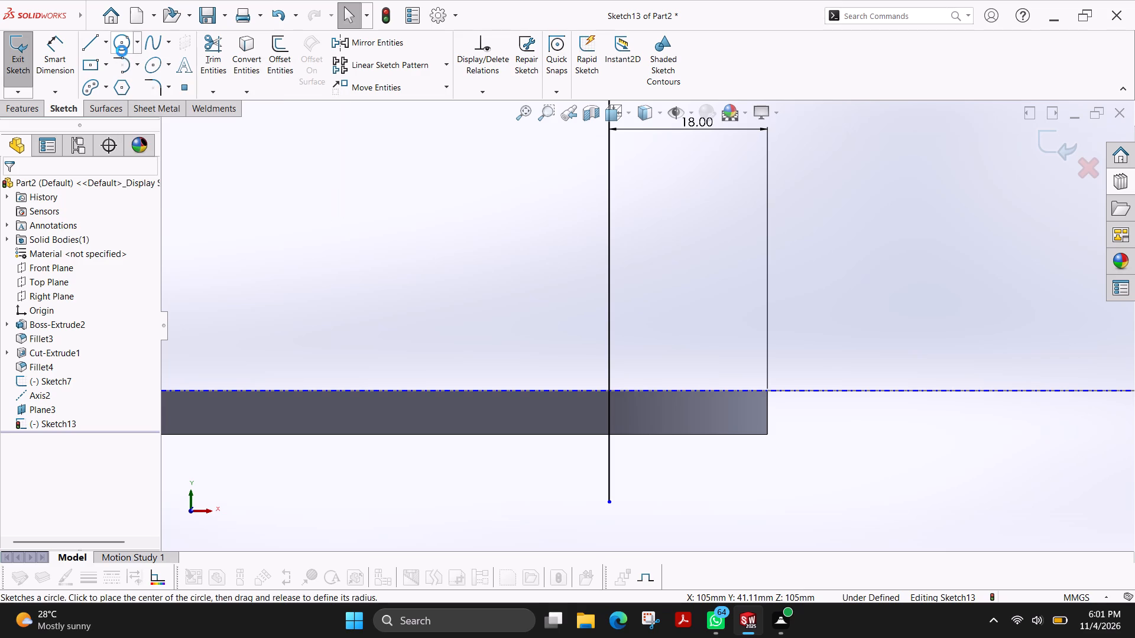
{"action": "left_click", "coordinate": [612, 481]}
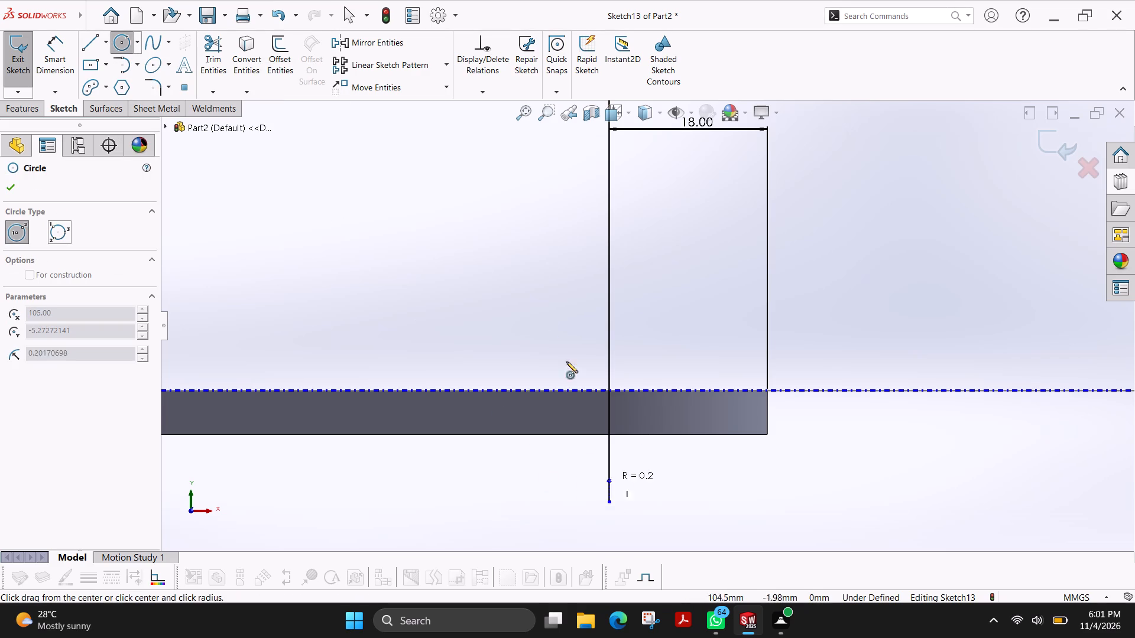
{"action": "left_click", "coordinate": [546, 274]}
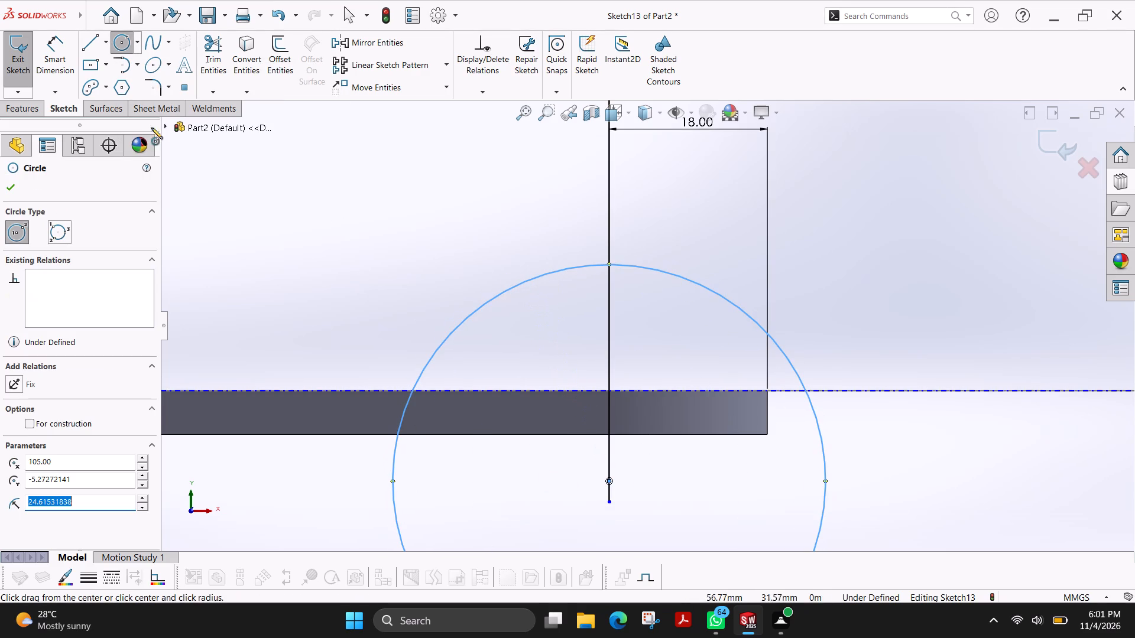
Dimension the circle's diameter.
{"action": "left_click", "coordinate": [46, 58]}
{"action": "scroll", "coordinate": [901, 506], "scroll_direction": "up", "scroll_amount": 2}
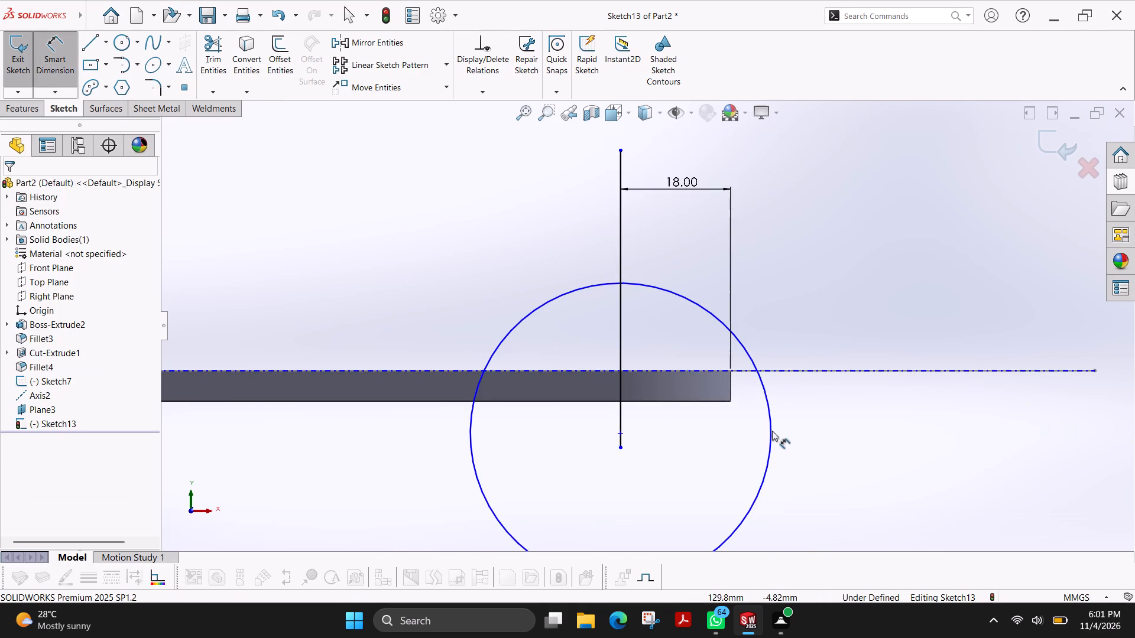
{"action": "left_click", "coordinate": [769, 431]}
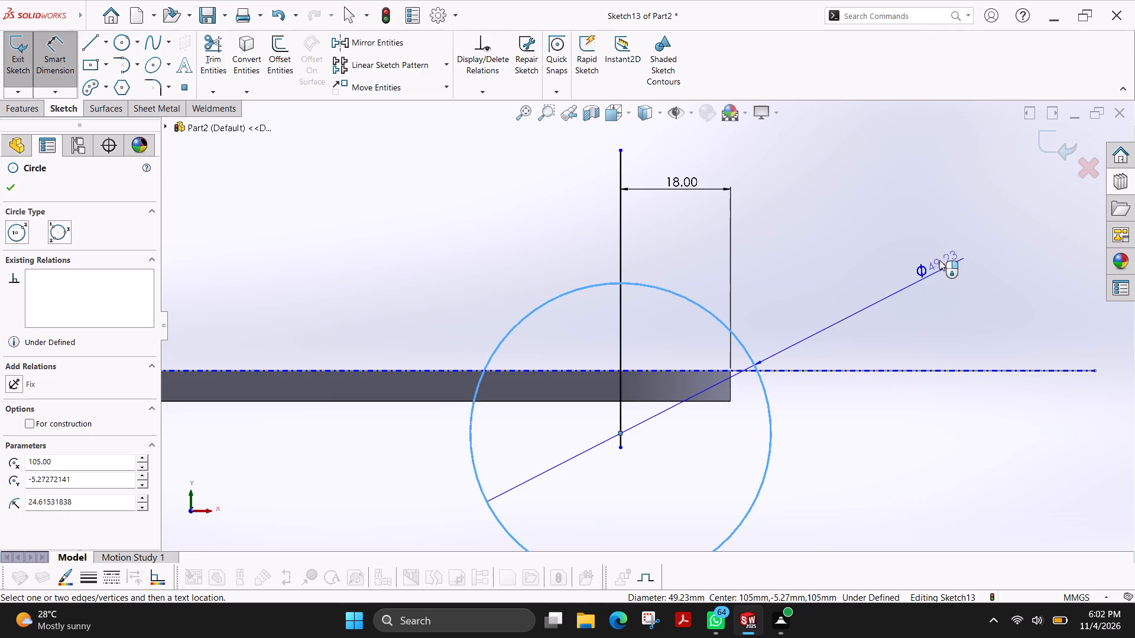
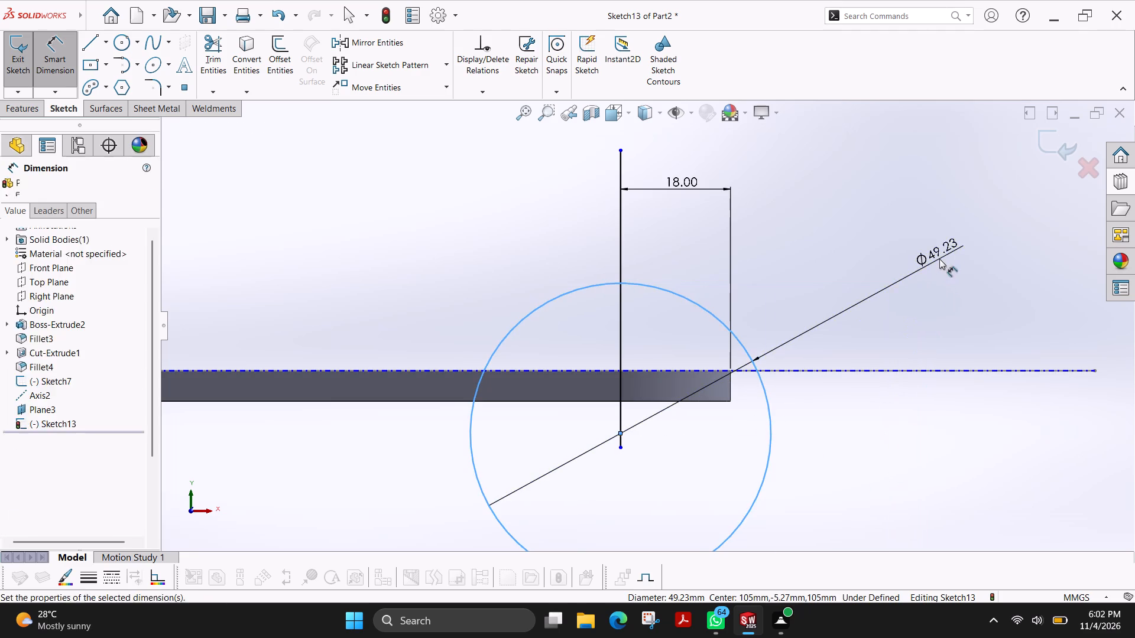
Set the circle's diameter to 30 mm.
{"action": "type", "text": "15+15"}
{"action": "key", "text": "Return"}
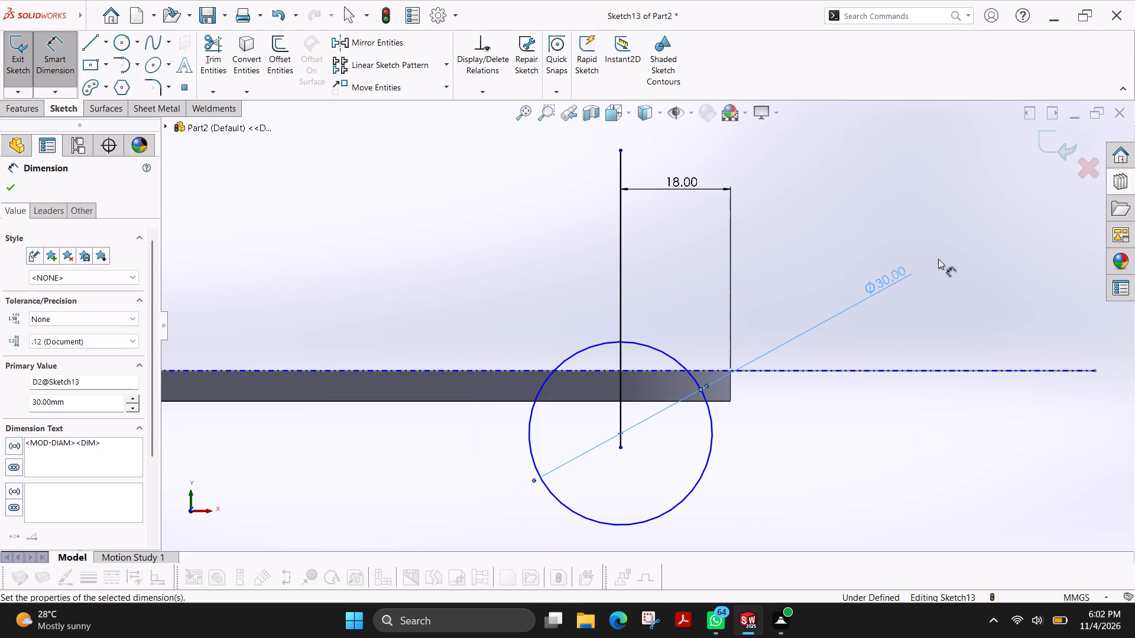
Draw a horizontal line about 12 mm long from the circle's topmost point, running inward over the plate.
{"action": "scroll", "coordinate": [699, 327], "scroll_direction": "down", "scroll_amount": 3}
{"action": "scroll", "coordinate": [520, 389], "scroll_direction": "down", "scroll_amount": 3}
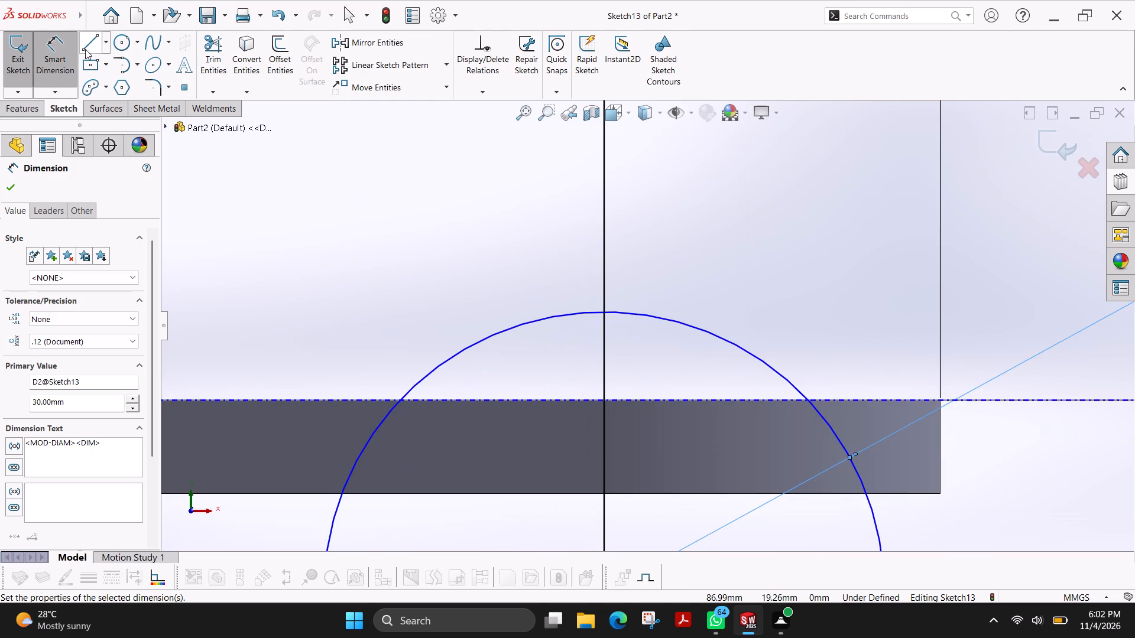
{"action": "left_click", "coordinate": [85, 49]}
{"action": "left_click", "coordinate": [605, 313]}
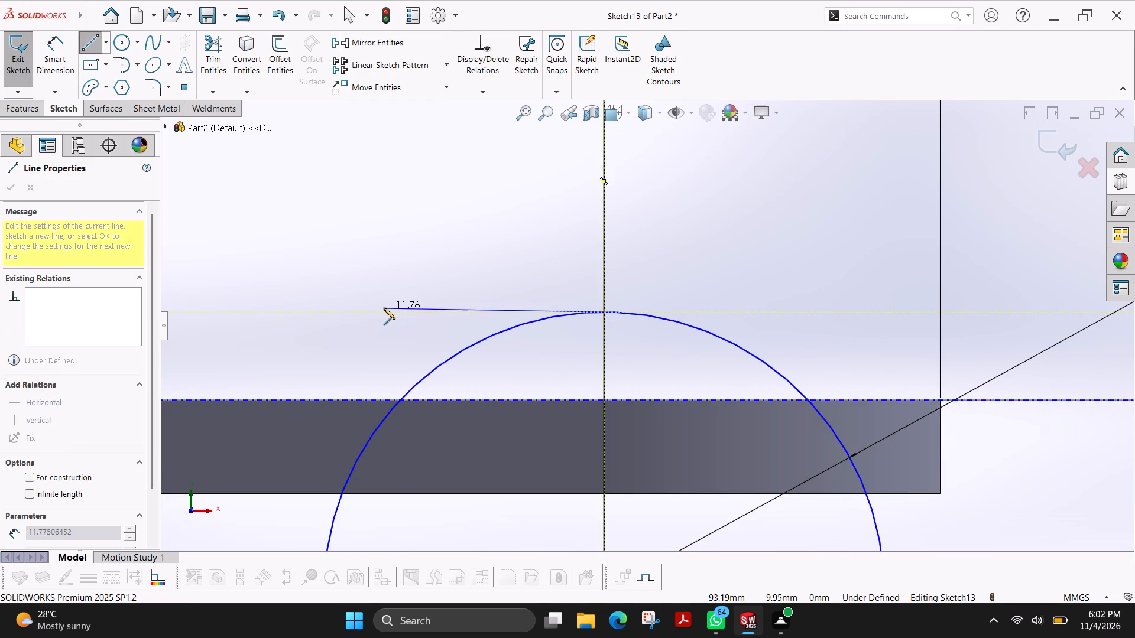
{"action": "left_click", "coordinate": [380, 313]}
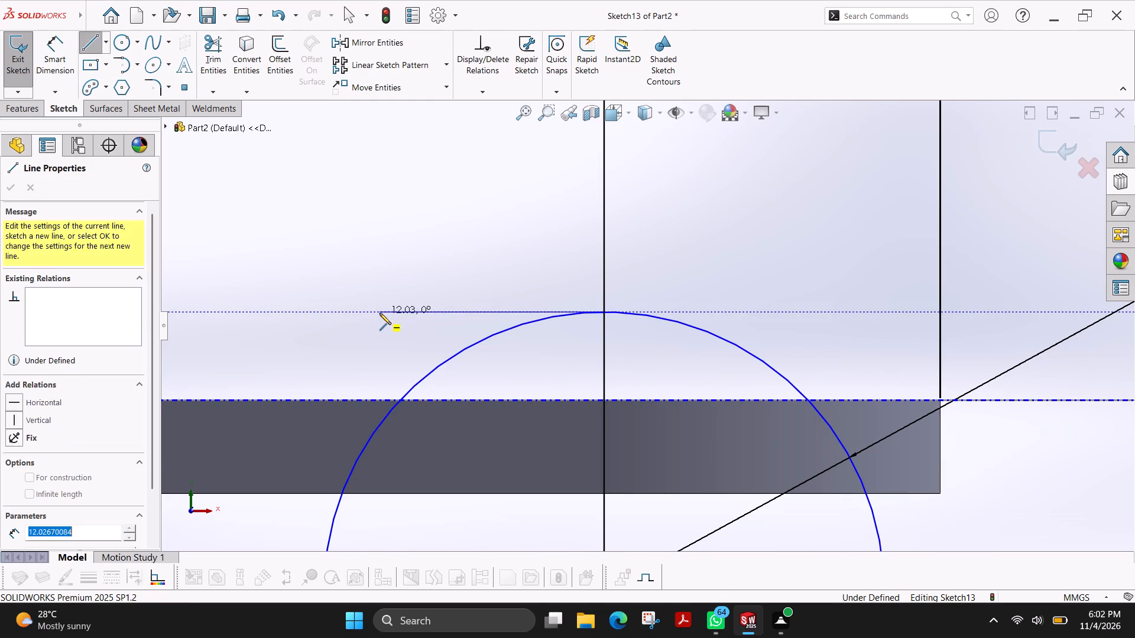
{"action": "key", "text": "Escape"}
Dimension the short horizontal line 4 mm above the centerline along the plate's top face.
{"action": "scroll", "coordinate": [461, 370], "scroll_direction": "up", "scroll_amount": 3}
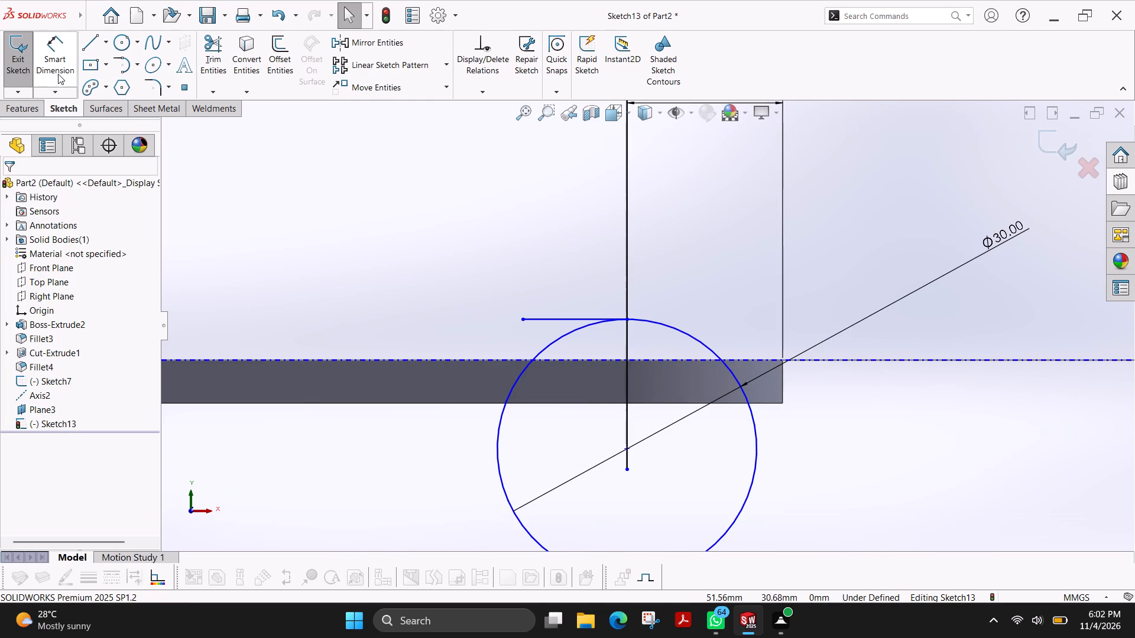
{"action": "left_click", "coordinate": [59, 74]}
{"action": "left_click", "coordinate": [601, 362]}
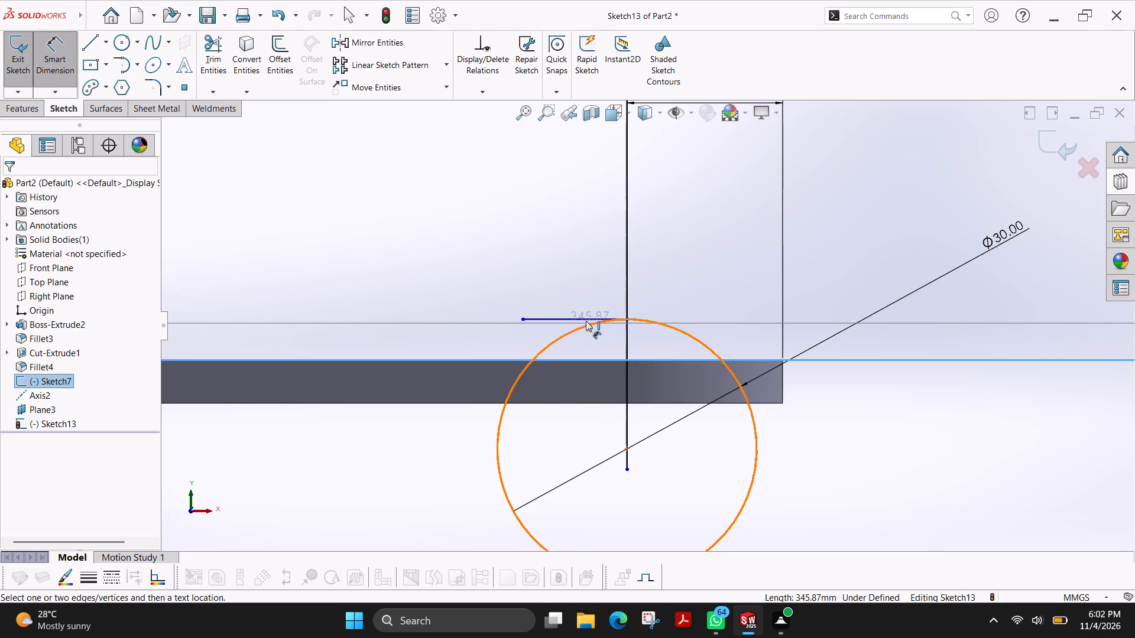
{"action": "left_click", "coordinate": [583, 319]}
{"action": "left_click", "coordinate": [861, 256]}
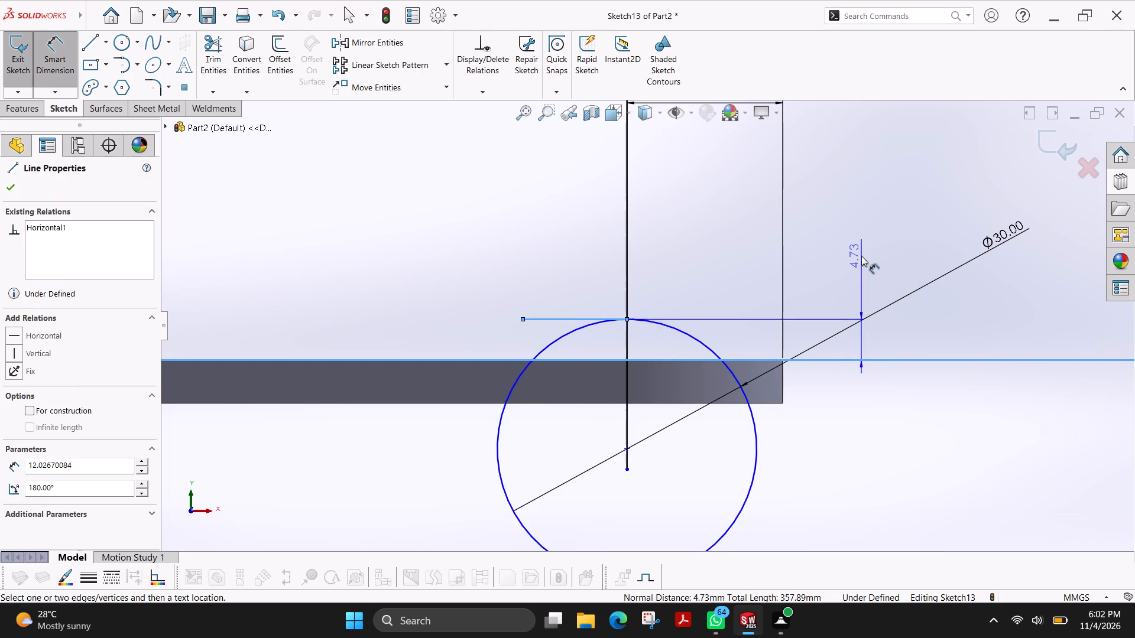
{"action": "key", "text": "4"}
{"action": "key", "text": "Return"}
Draw a horizontal line along the plate's top face, spanning past both sides of the circle.
{"action": "scroll", "coordinate": [651, 367], "scroll_direction": "down", "scroll_amount": 4}
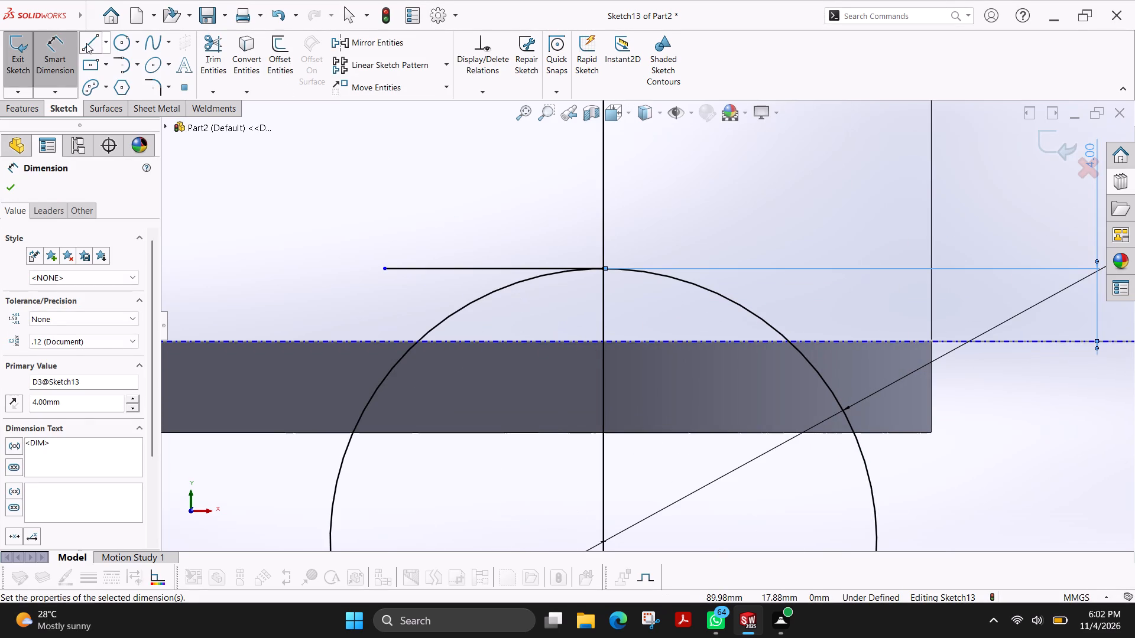
{"action": "left_click", "coordinate": [86, 43]}
{"action": "left_click", "coordinate": [342, 343]}
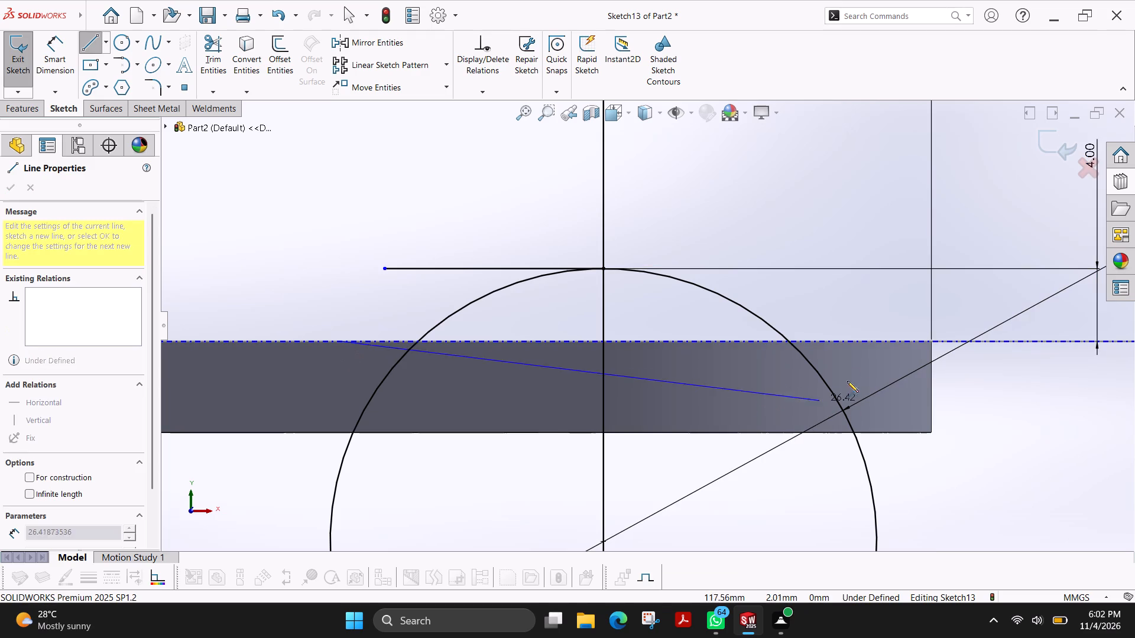
{"action": "left_click", "coordinate": [842, 343]}
{"action": "key", "text": "Escape"}
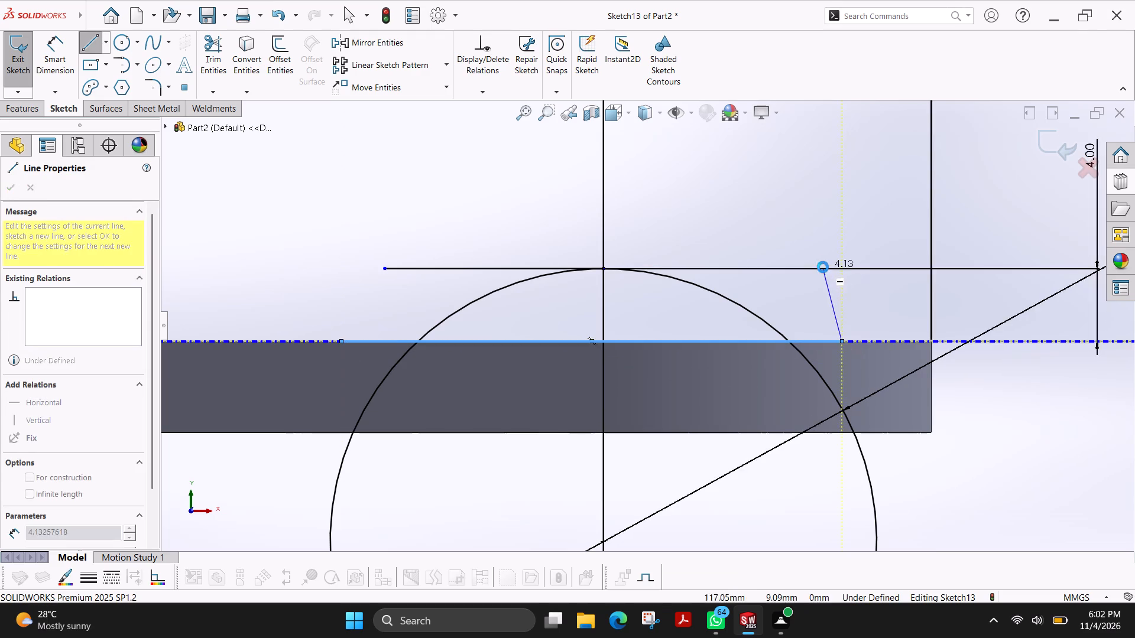
Trim the sketch to a closed half-dome profile of the inner arc, the base line and the vertical line above the plate.
{"action": "left_click", "coordinate": [215, 60]}
{"action": "left_click_drag", "start_coordinate": [417, 241], "coordinate": [404, 288]}
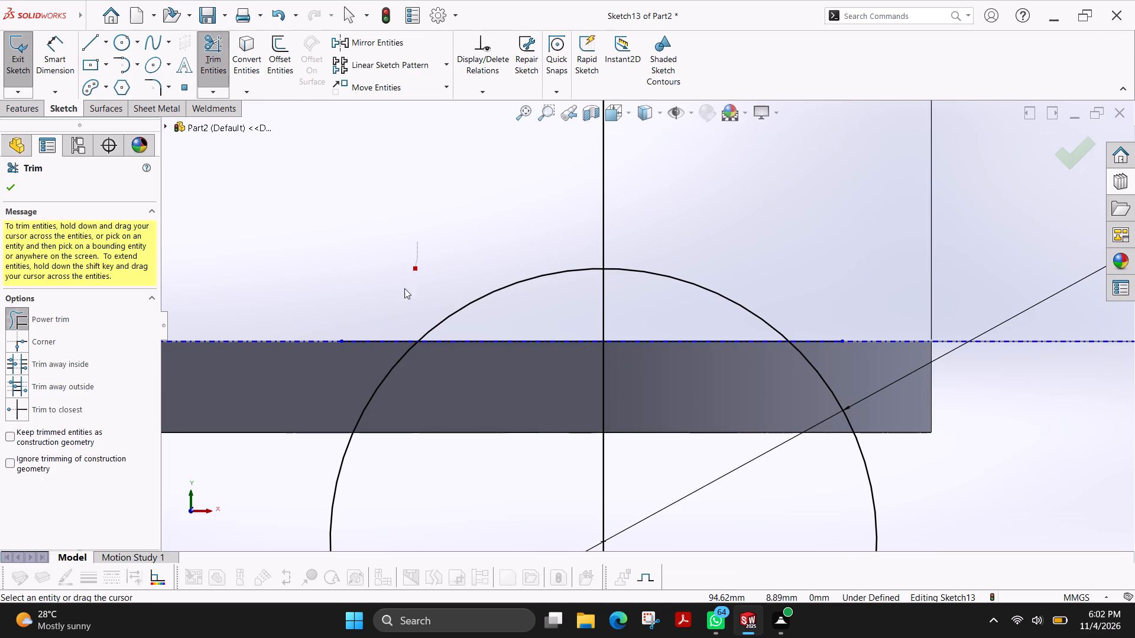
{"action": "left_click_drag", "start_coordinate": [404, 288], "coordinate": [351, 373]}
{"action": "left_click_drag", "start_coordinate": [325, 381], "coordinate": [822, 412]}
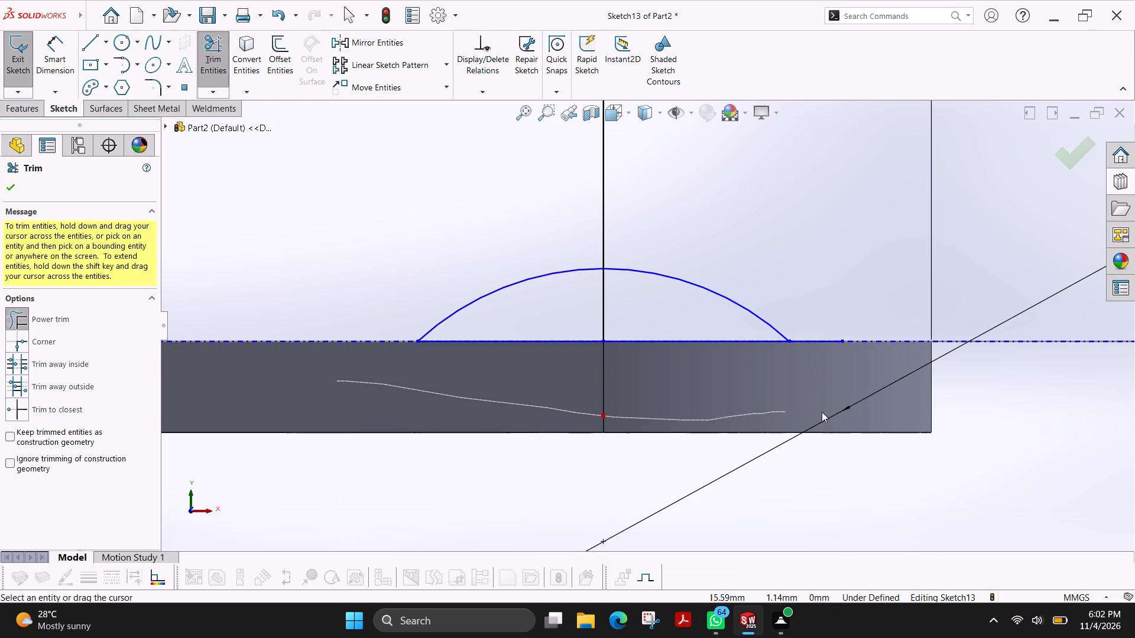
{"action": "left_click_drag", "start_coordinate": [822, 412], "coordinate": [706, 250]}
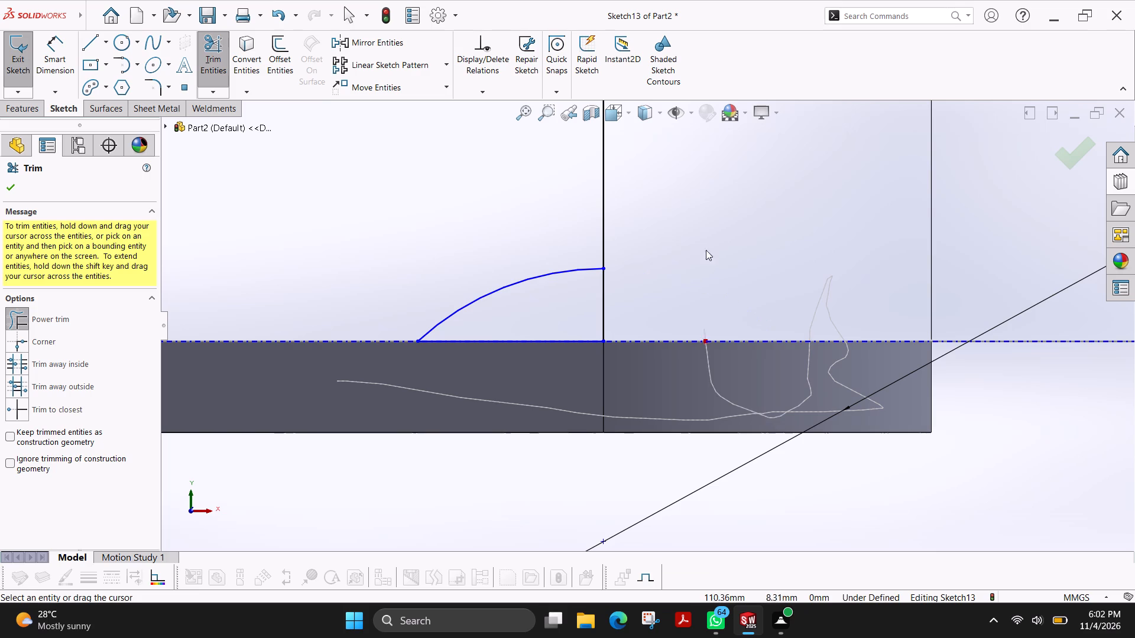
{"action": "left_click_drag", "start_coordinate": [706, 250], "coordinate": [500, 187]}
{"action": "left_click_drag", "start_coordinate": [539, 400], "coordinate": [665, 399]}
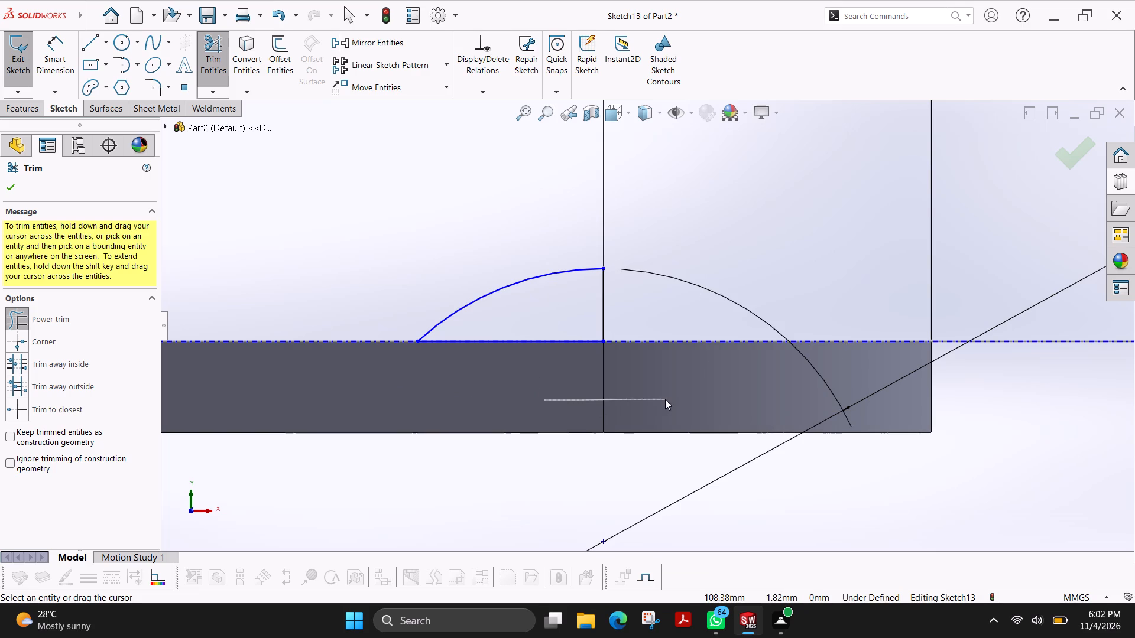
Revolve the half-dome profile 360 degrees about its vertical line as a boss merged with the plate.
{"action": "scroll", "coordinate": [837, 289], "scroll_direction": "up", "scroll_amount": 5}
{"action": "left_click", "coordinate": [23, 112]}
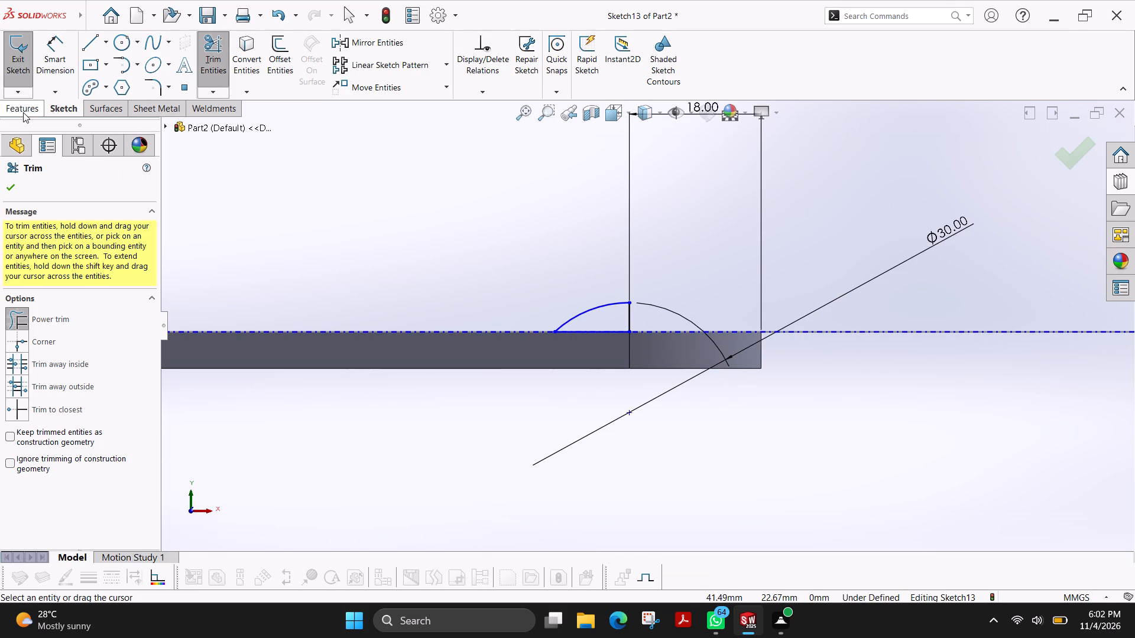
{"action": "left_click", "coordinate": [59, 69]}
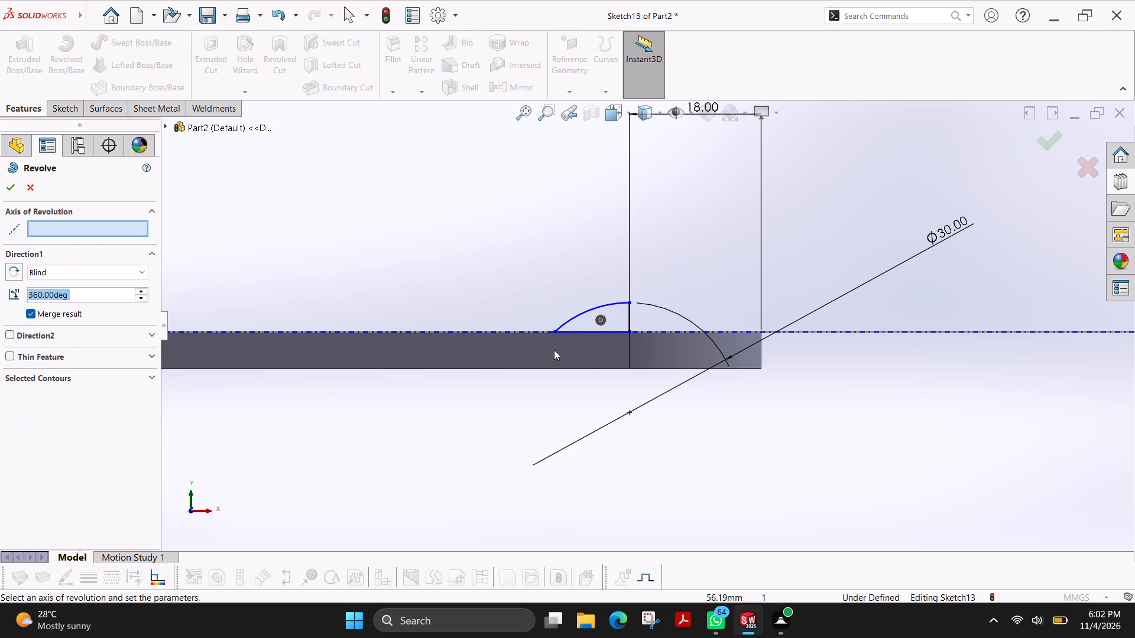
{"action": "double_click", "coordinate": [99, 227]}
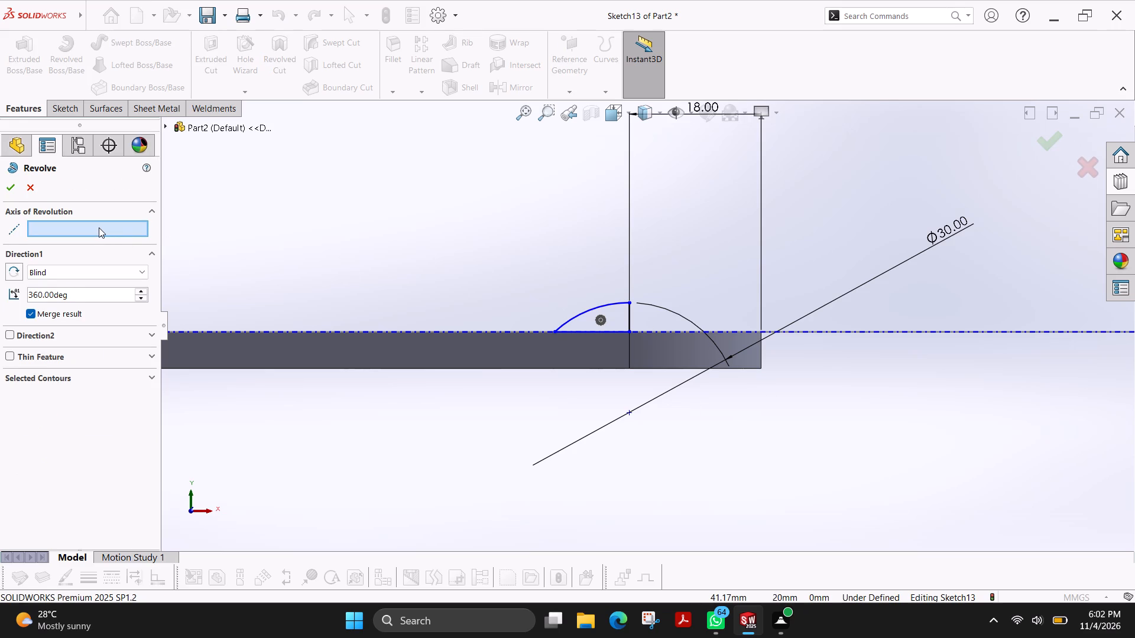
{"action": "left_click", "coordinate": [631, 320]}
{"action": "middle_click_drag", "start_coordinate": [689, 243], "coordinate": [689, 315]}
{"action": "left_click", "coordinate": [10, 186]}
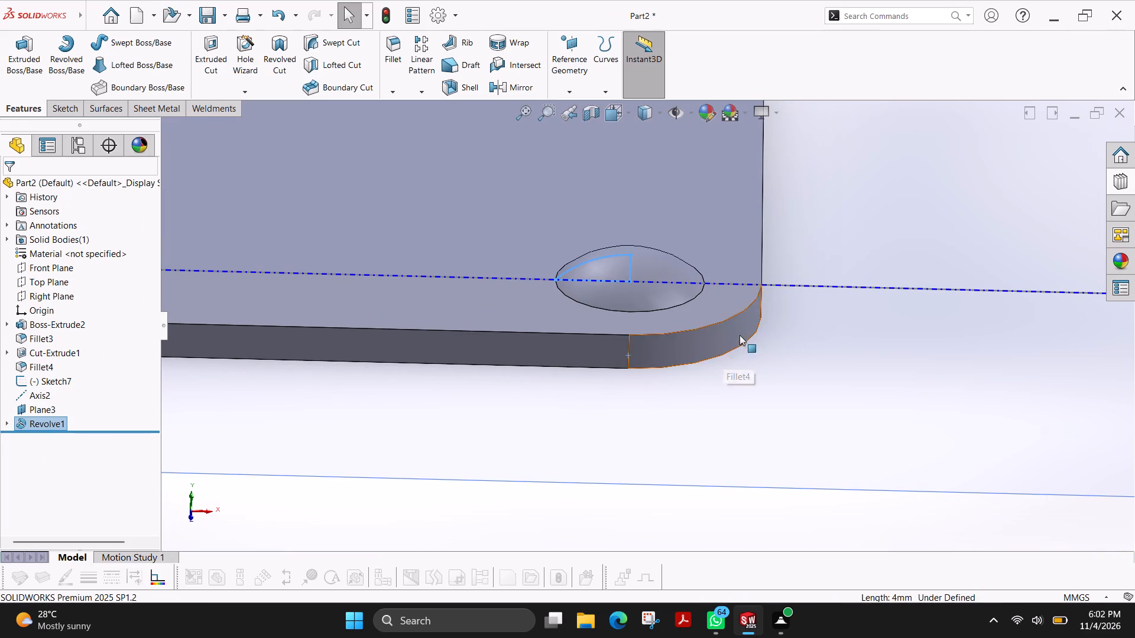
{"action": "scroll", "coordinate": [741, 333], "scroll_direction": "up", "scroll_amount": 1}
{"action": "scroll", "coordinate": [826, 304], "scroll_direction": "up", "scroll_amount": 3}
{"action": "key", "text": "Escape"}
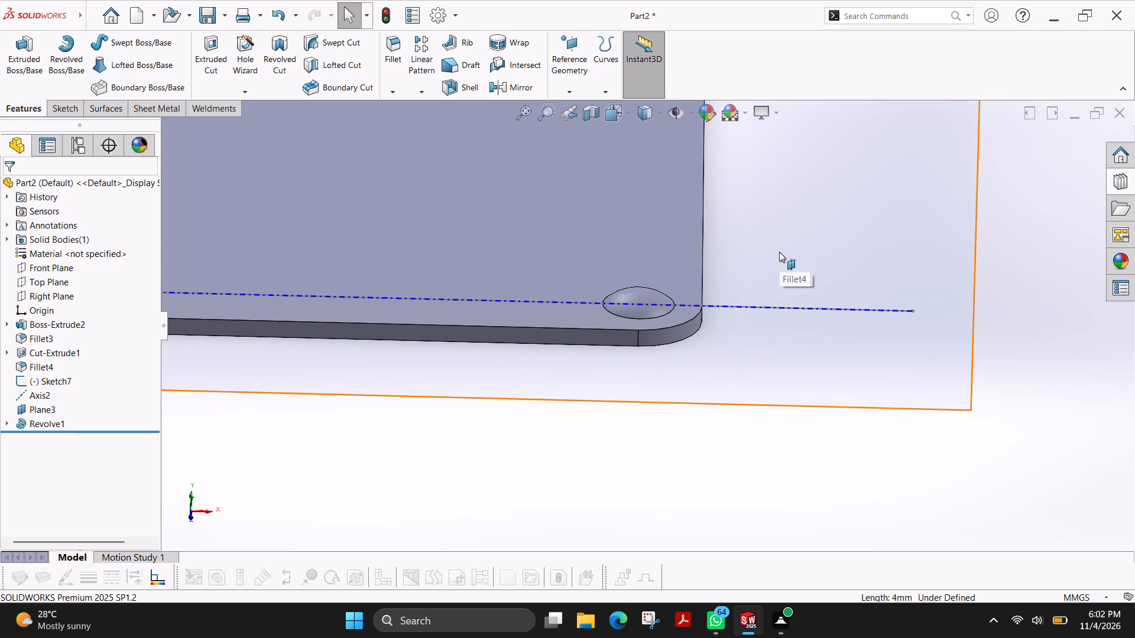
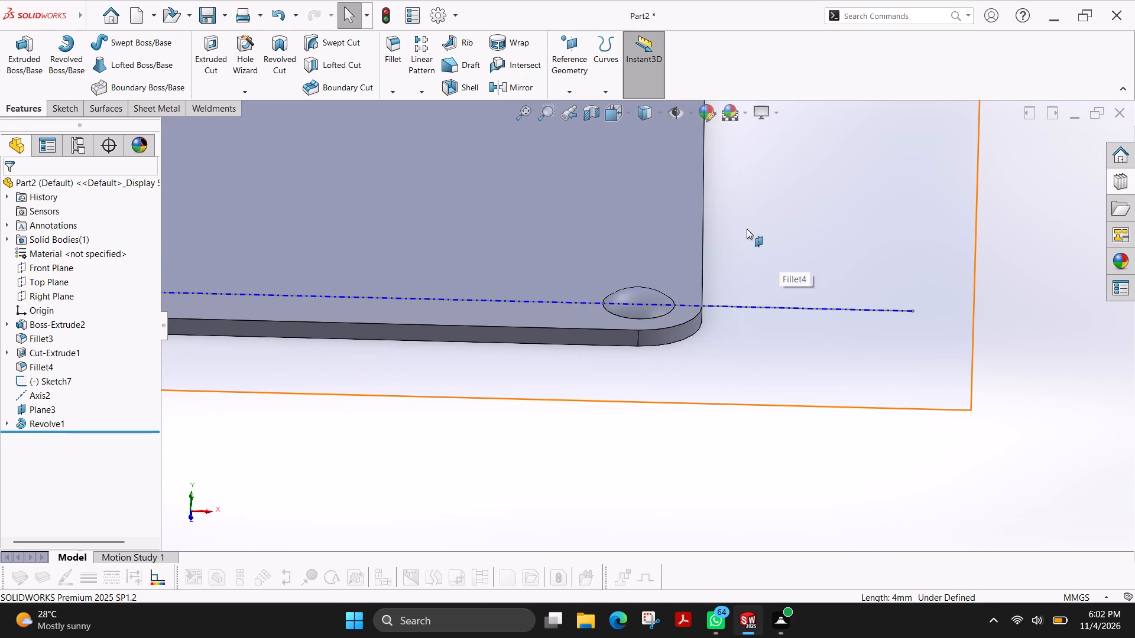
Hide the reference plane Plane3, Sketch7 and the axis Axis2 running through the dome.
{"action": "middle_click_drag", "start_coordinate": [742, 221], "coordinate": [754, 271]}
{"action": "scroll", "coordinate": [754, 271], "scroll_direction": "up", "scroll_amount": 4}
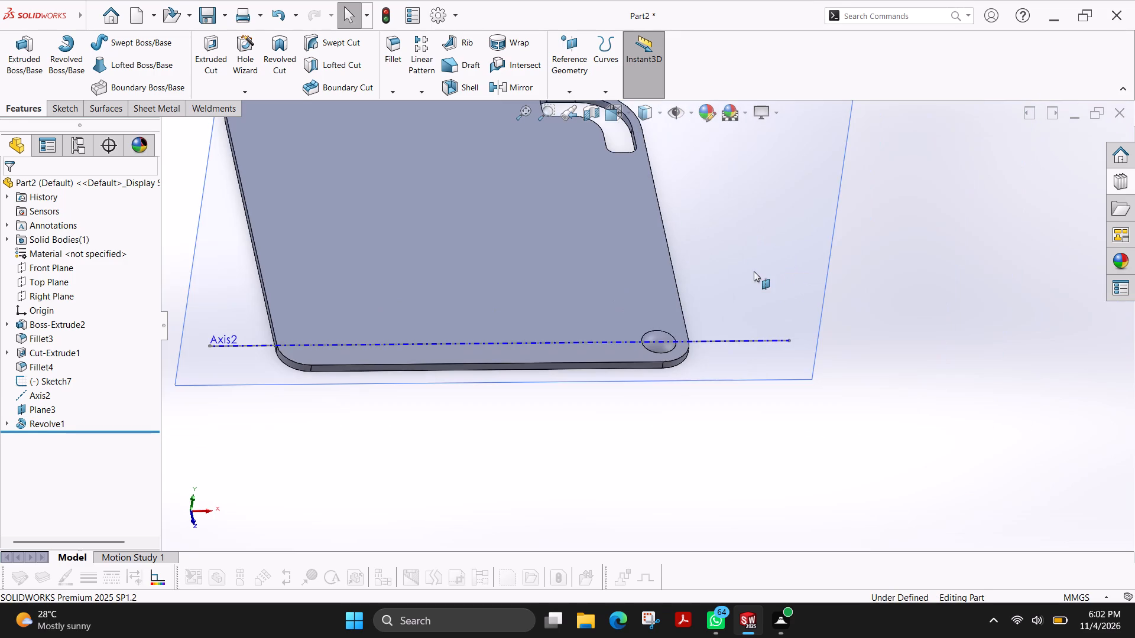
{"action": "right_click", "coordinate": [735, 212]}
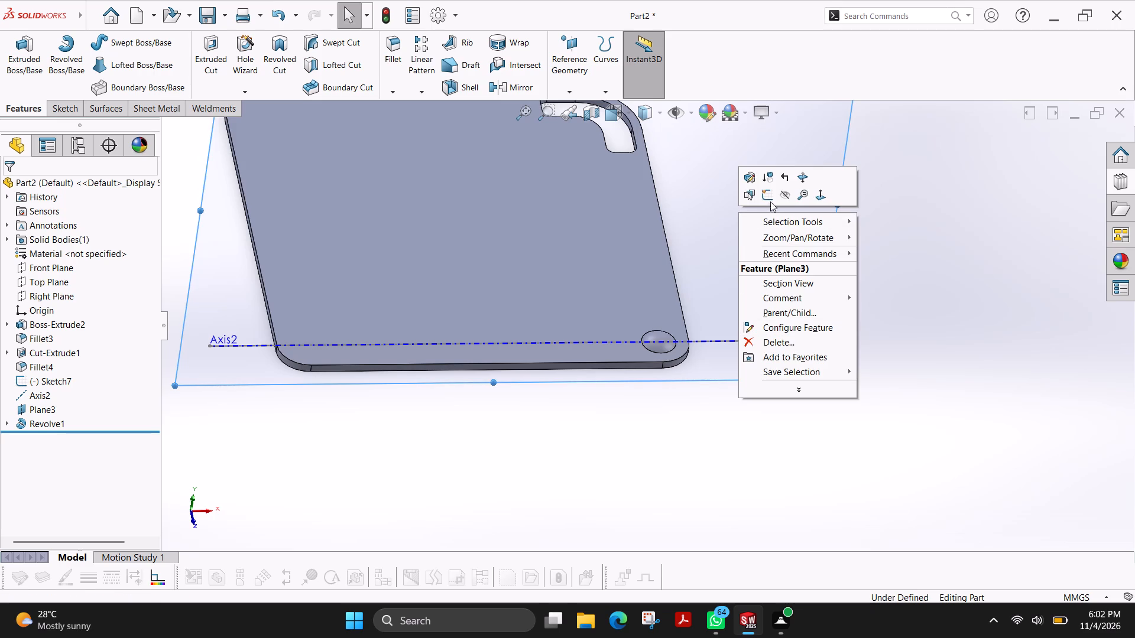
{"action": "left_click", "coordinate": [779, 198]}
{"action": "right_click", "coordinate": [731, 343]}
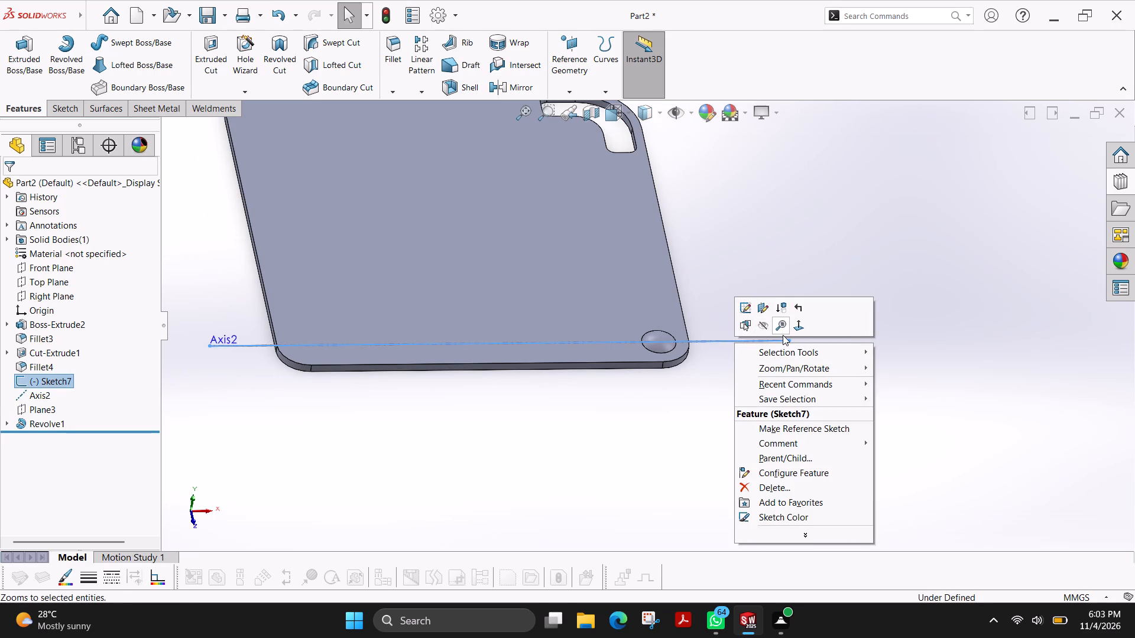
{"action": "left_click", "coordinate": [763, 325]}
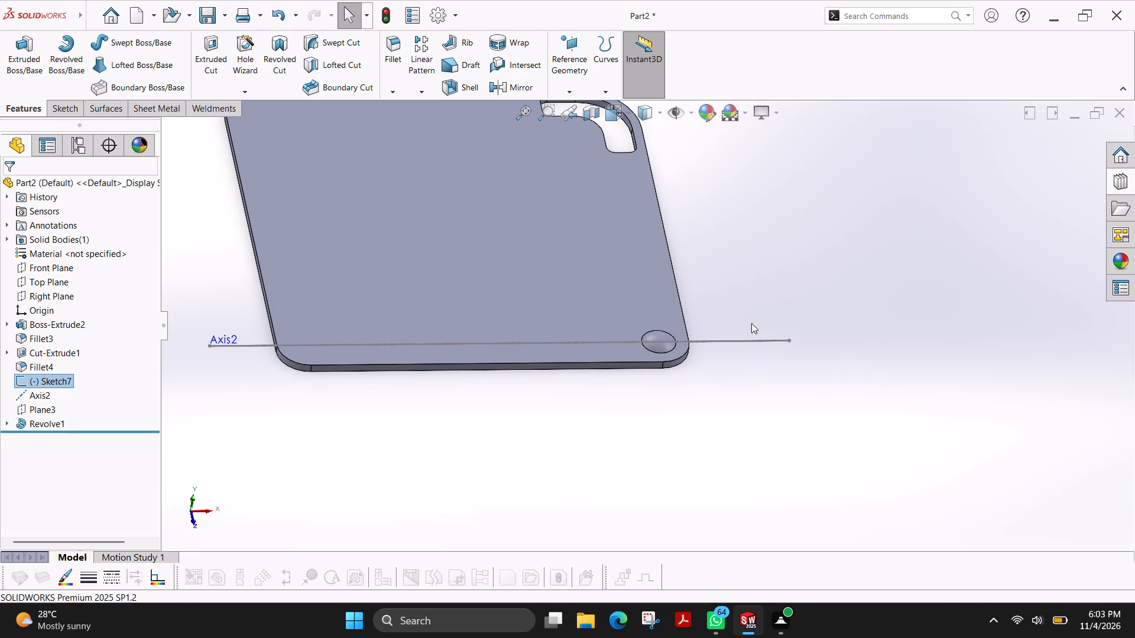
{"action": "right_click", "coordinate": [747, 343]}
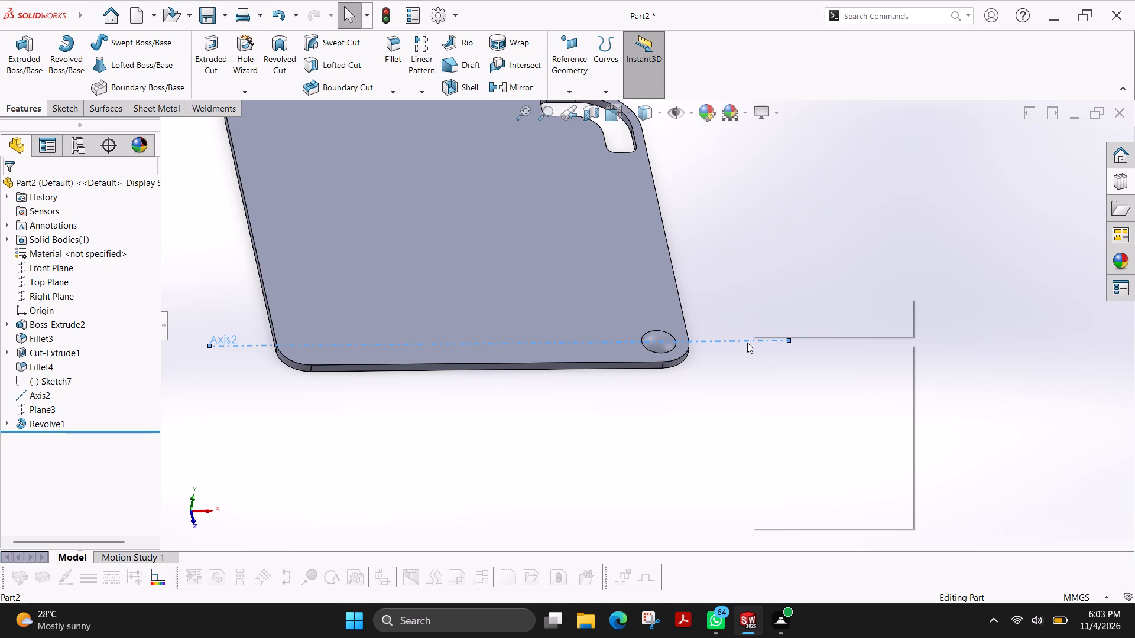
{"action": "left_click", "coordinate": [779, 327]}
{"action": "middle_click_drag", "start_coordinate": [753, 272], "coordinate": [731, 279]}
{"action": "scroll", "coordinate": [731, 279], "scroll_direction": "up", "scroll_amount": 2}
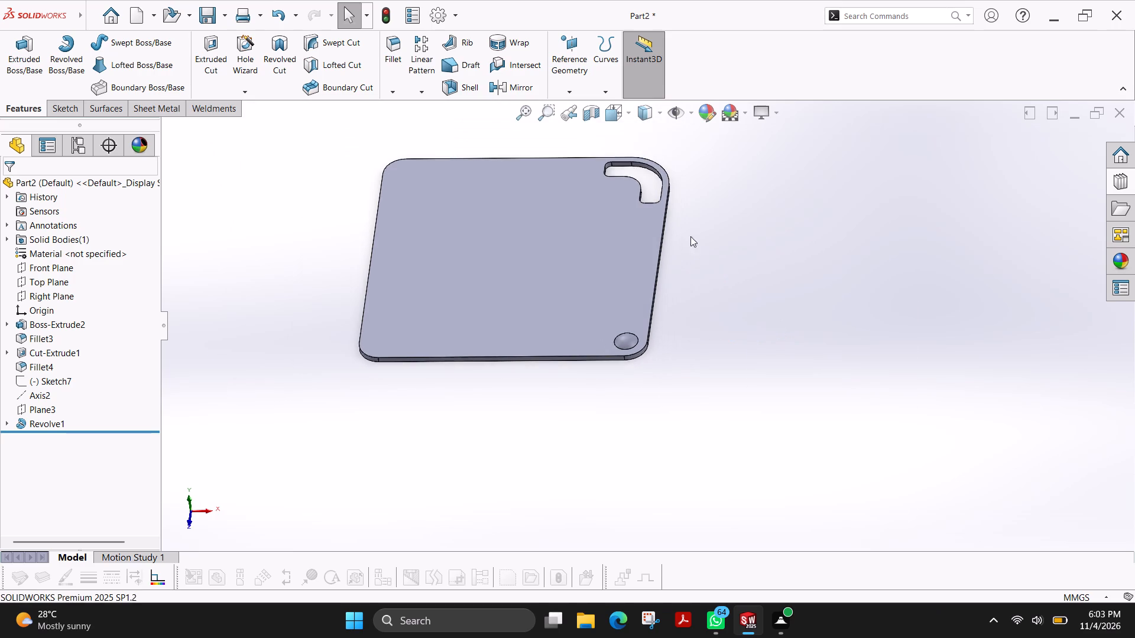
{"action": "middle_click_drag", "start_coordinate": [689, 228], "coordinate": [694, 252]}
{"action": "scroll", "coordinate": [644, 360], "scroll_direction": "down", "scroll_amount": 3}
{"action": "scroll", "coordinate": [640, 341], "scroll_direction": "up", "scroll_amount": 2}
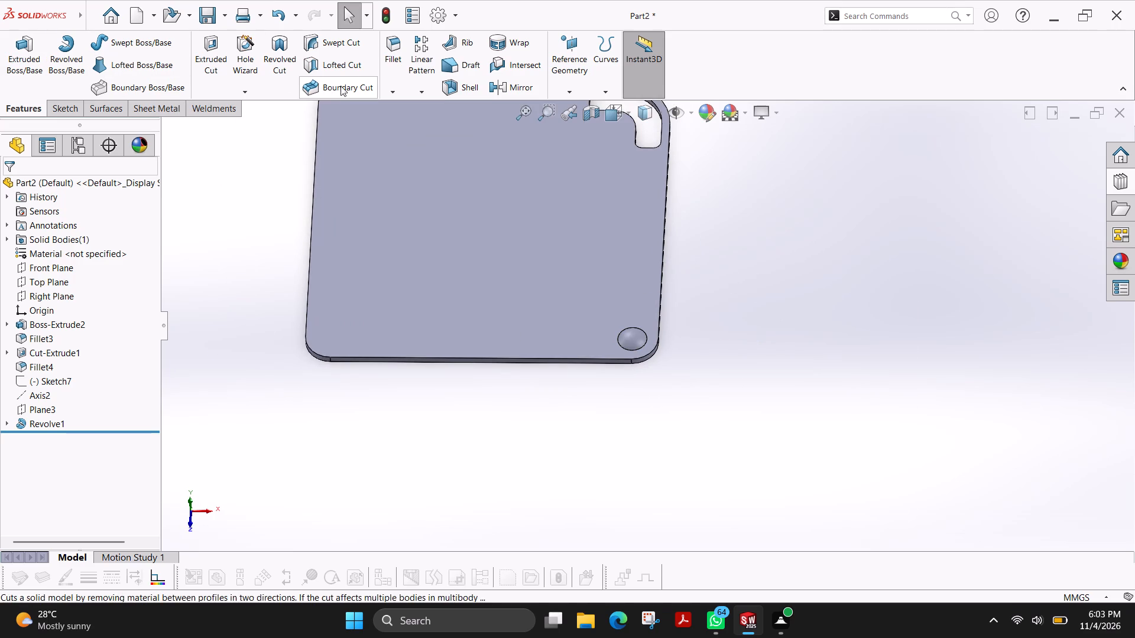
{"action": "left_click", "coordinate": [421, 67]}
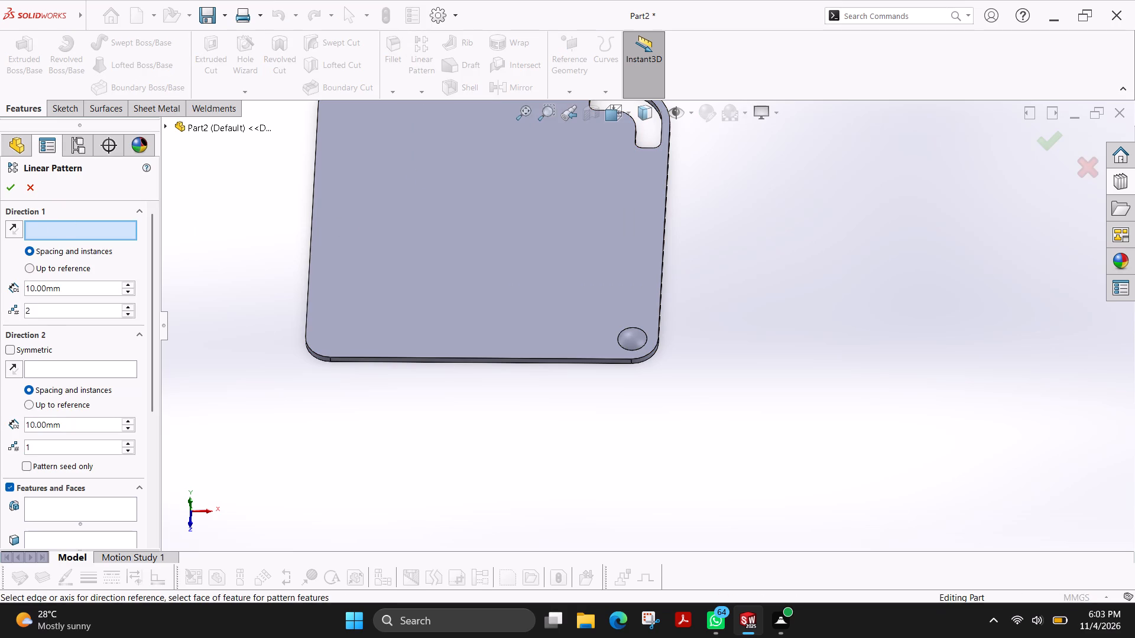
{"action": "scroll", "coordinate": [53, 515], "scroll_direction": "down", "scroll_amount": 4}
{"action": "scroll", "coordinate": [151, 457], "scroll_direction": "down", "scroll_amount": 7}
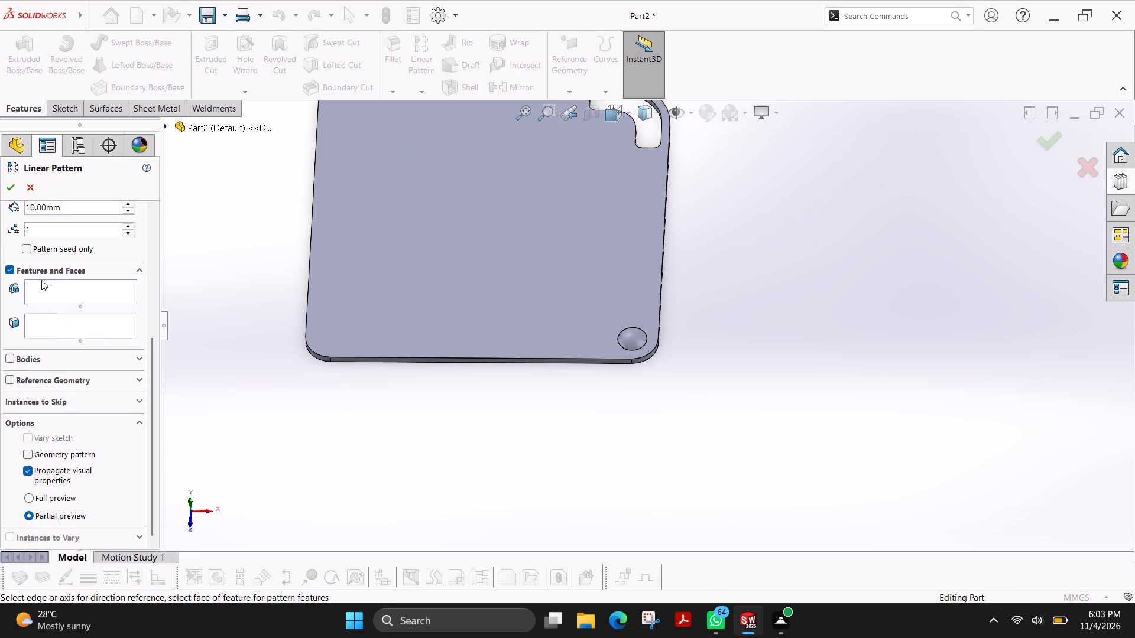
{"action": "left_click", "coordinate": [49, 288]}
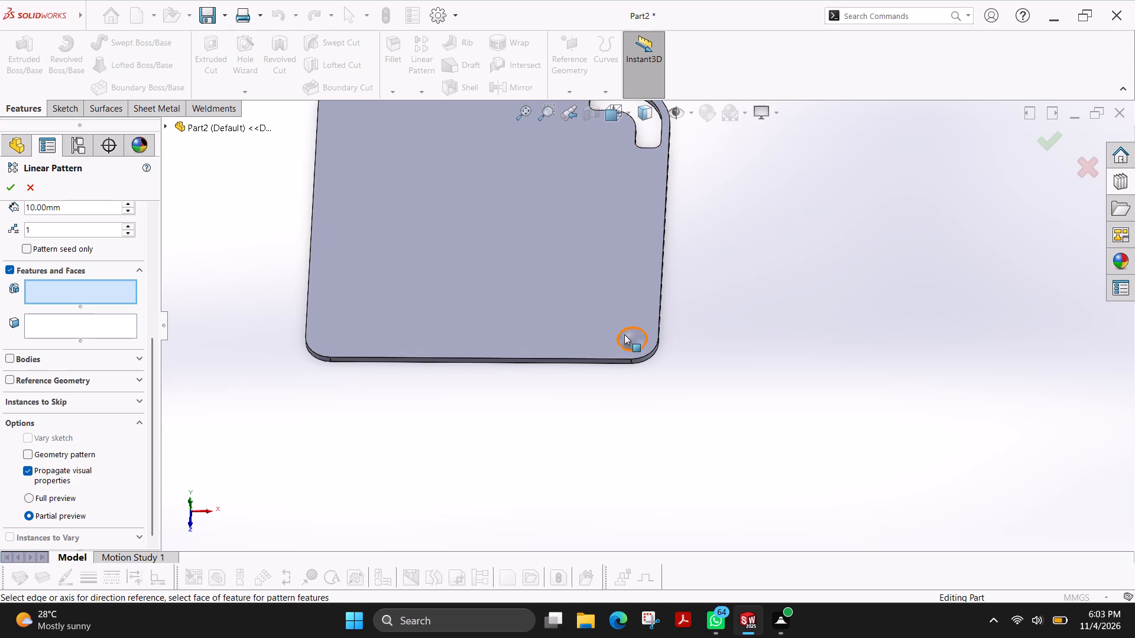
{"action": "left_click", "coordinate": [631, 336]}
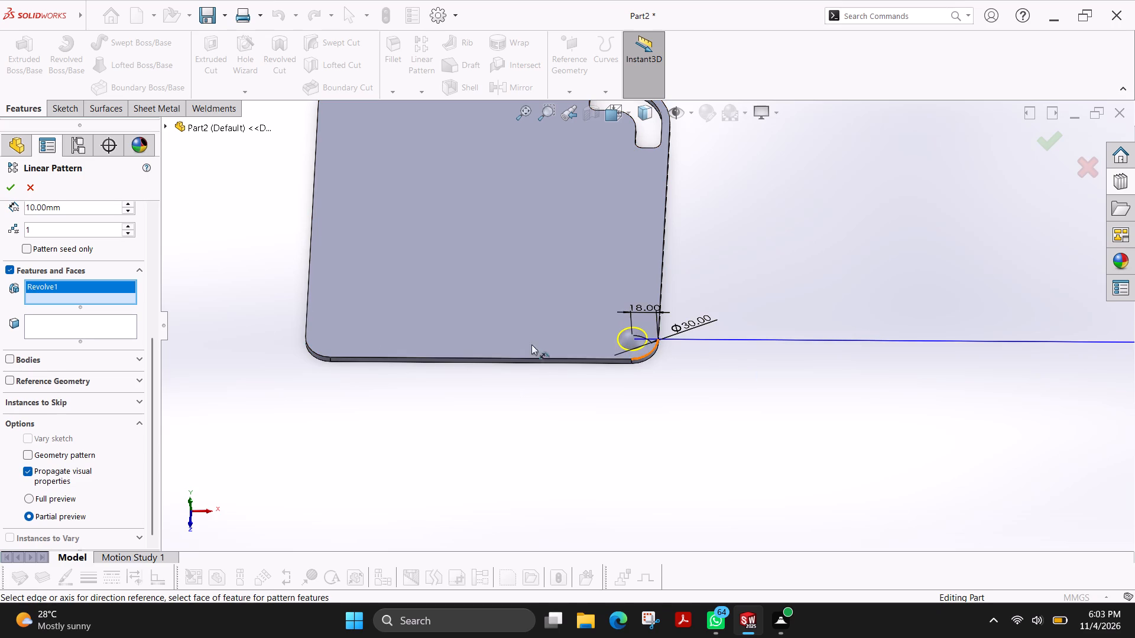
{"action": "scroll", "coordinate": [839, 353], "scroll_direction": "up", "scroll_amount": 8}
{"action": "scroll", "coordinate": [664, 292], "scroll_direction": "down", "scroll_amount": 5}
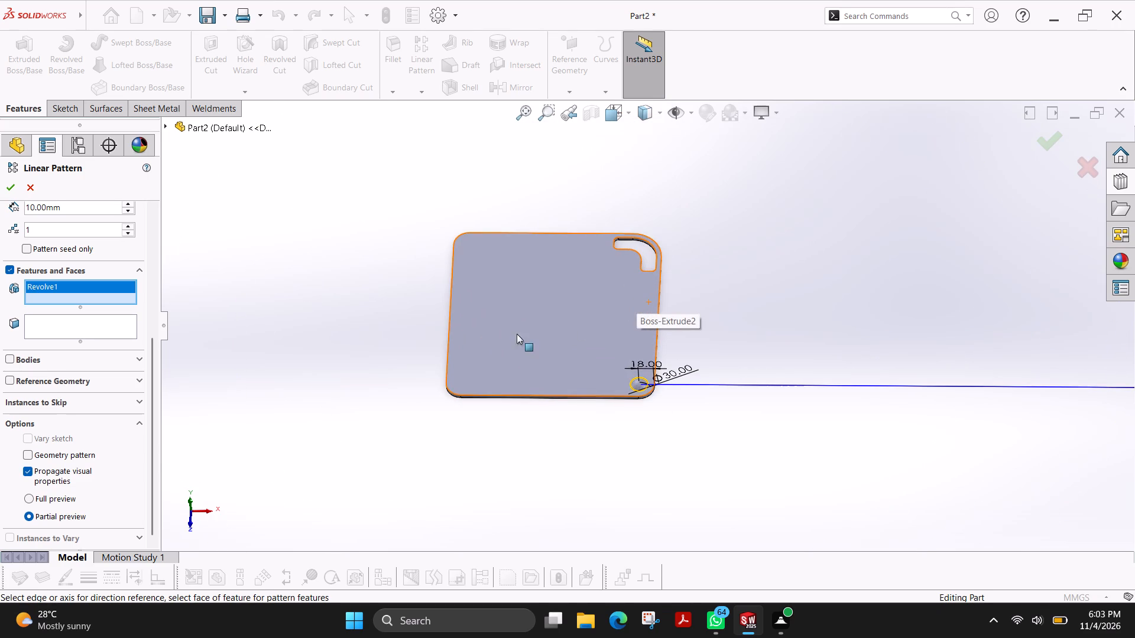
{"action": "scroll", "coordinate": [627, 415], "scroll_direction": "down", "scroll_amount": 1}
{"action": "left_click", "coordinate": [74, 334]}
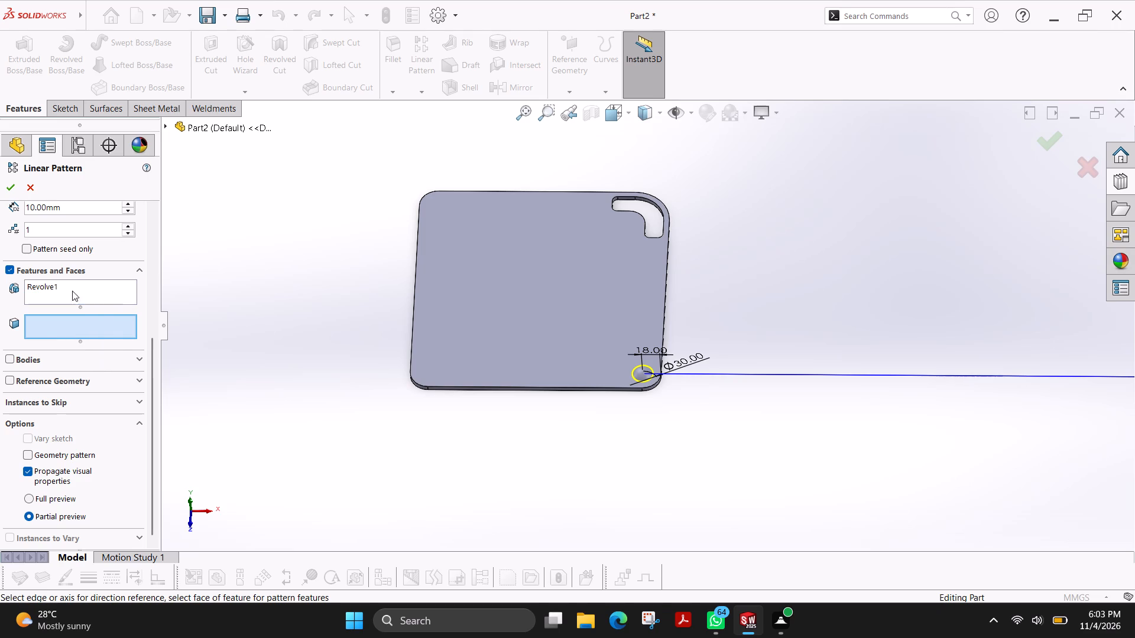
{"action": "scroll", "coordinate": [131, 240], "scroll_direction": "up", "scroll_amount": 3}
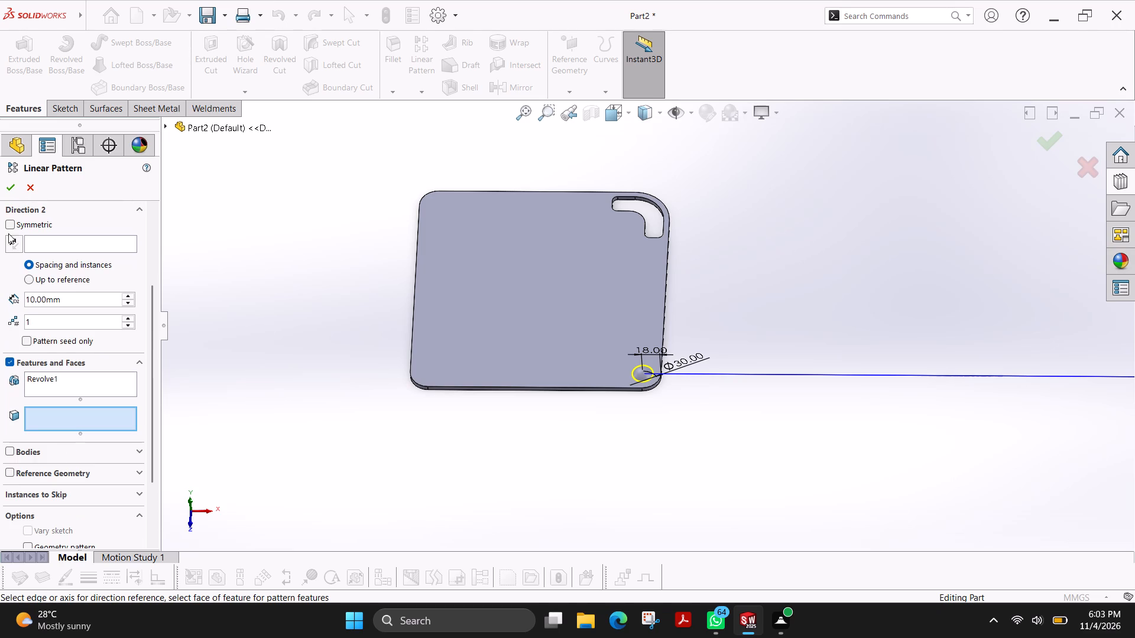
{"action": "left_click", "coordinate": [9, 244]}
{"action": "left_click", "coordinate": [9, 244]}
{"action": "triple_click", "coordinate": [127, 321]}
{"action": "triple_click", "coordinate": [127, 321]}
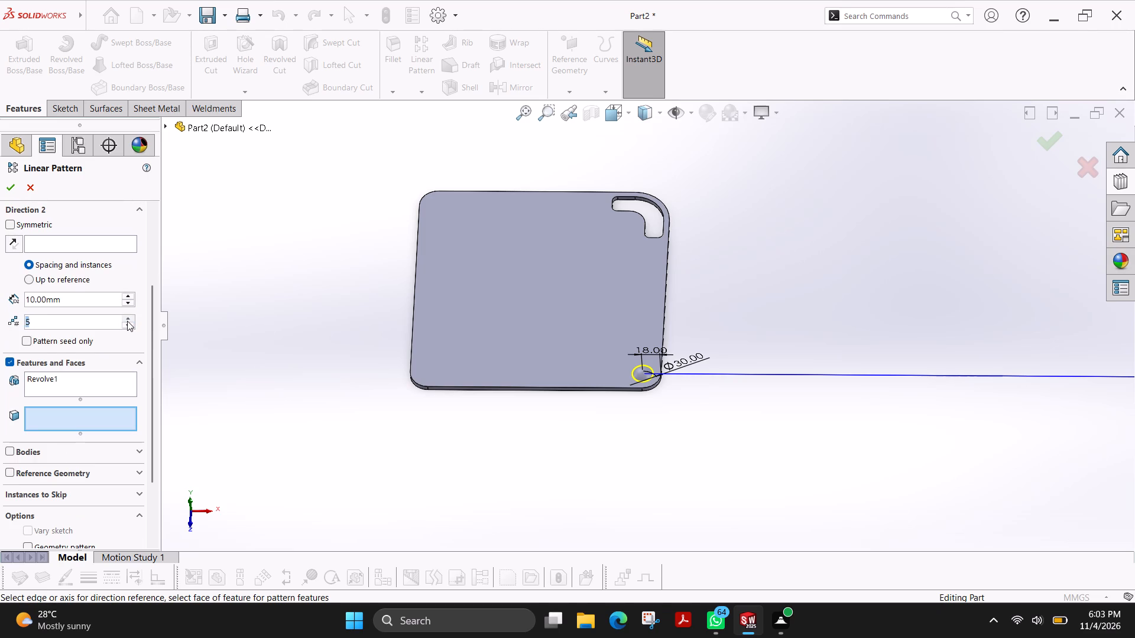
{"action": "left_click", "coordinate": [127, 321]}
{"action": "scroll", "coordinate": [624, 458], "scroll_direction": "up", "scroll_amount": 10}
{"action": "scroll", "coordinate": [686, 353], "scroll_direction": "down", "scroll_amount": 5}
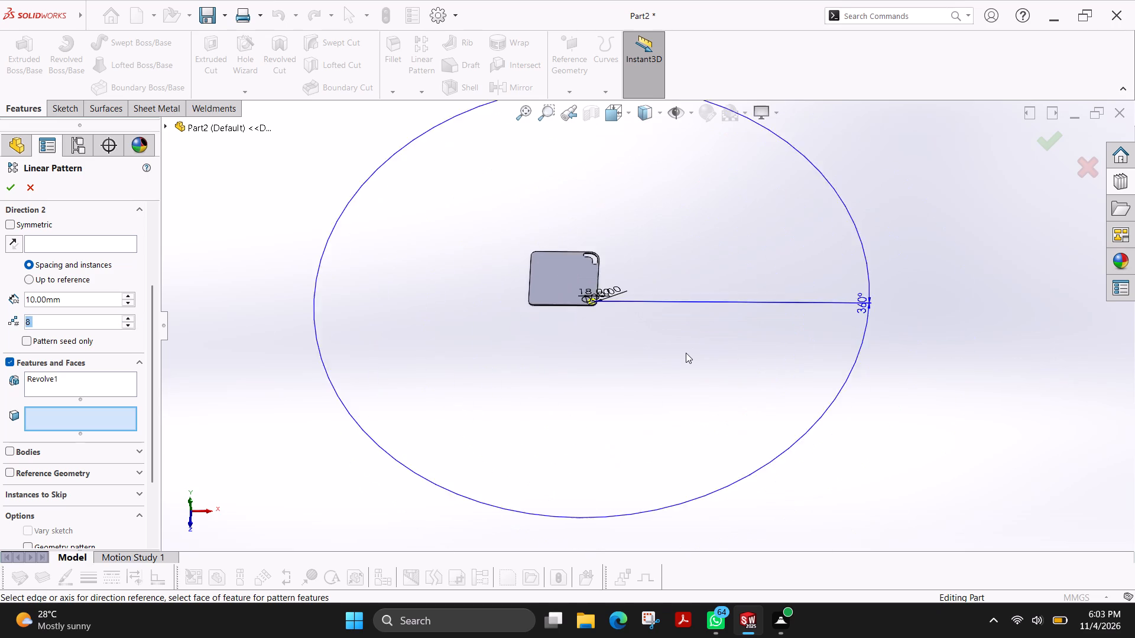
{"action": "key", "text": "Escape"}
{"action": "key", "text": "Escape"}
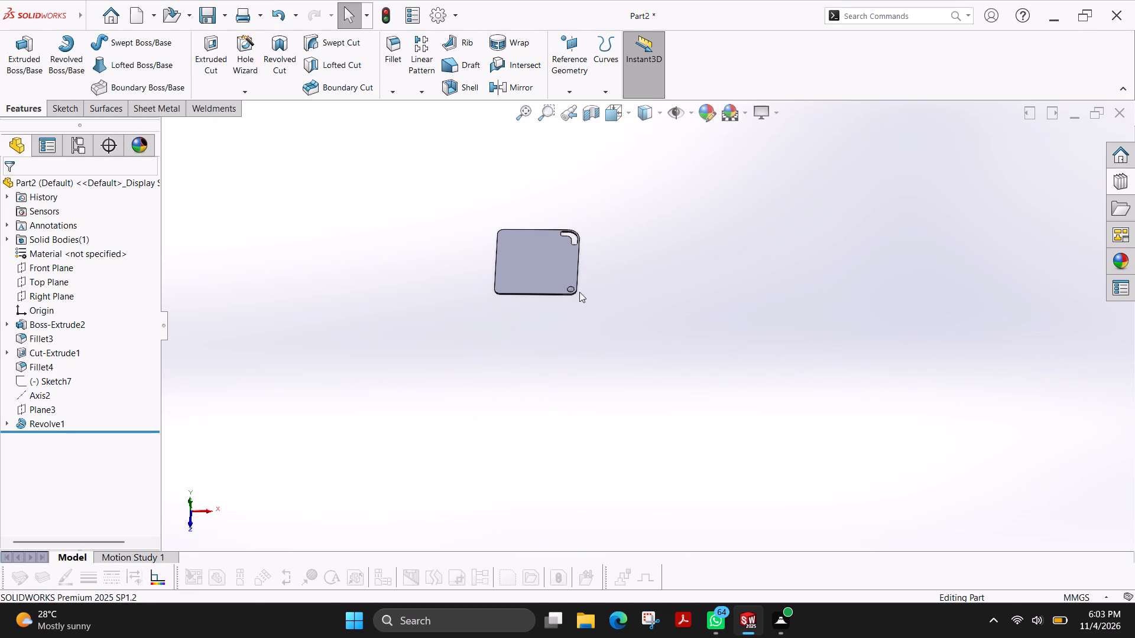
Start a linear pattern for the revolved dome at the plate's corner.
{"action": "scroll", "coordinate": [579, 292], "scroll_direction": "down", "scroll_amount": 8}
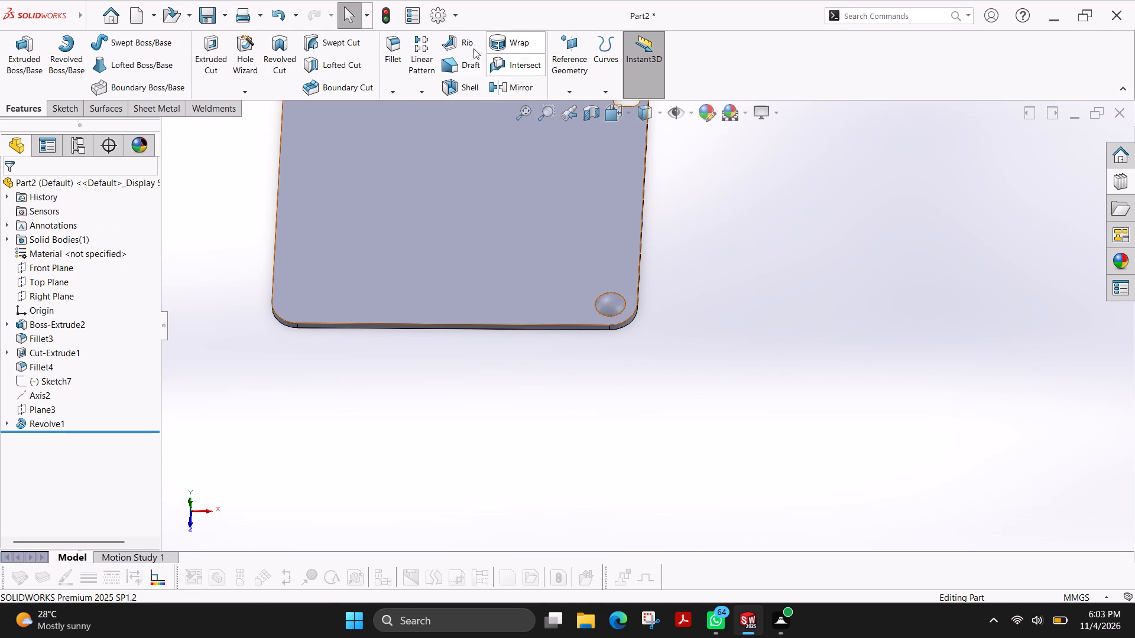
{"action": "left_click", "coordinate": [421, 58]}
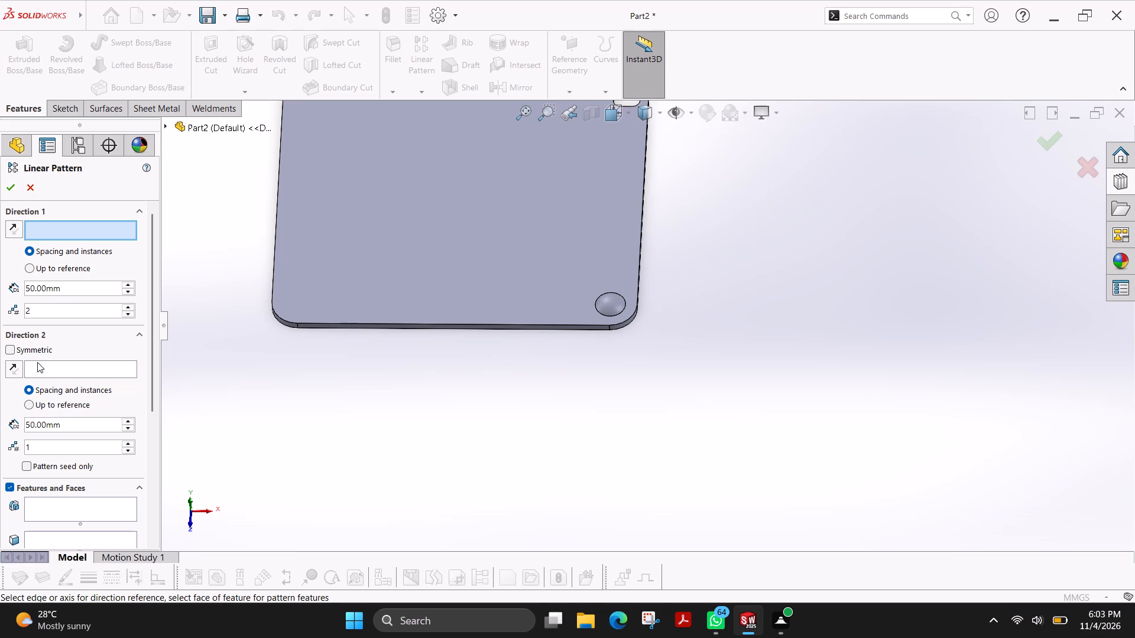
{"action": "scroll", "coordinate": [63, 535], "scroll_direction": "down", "scroll_amount": 3}
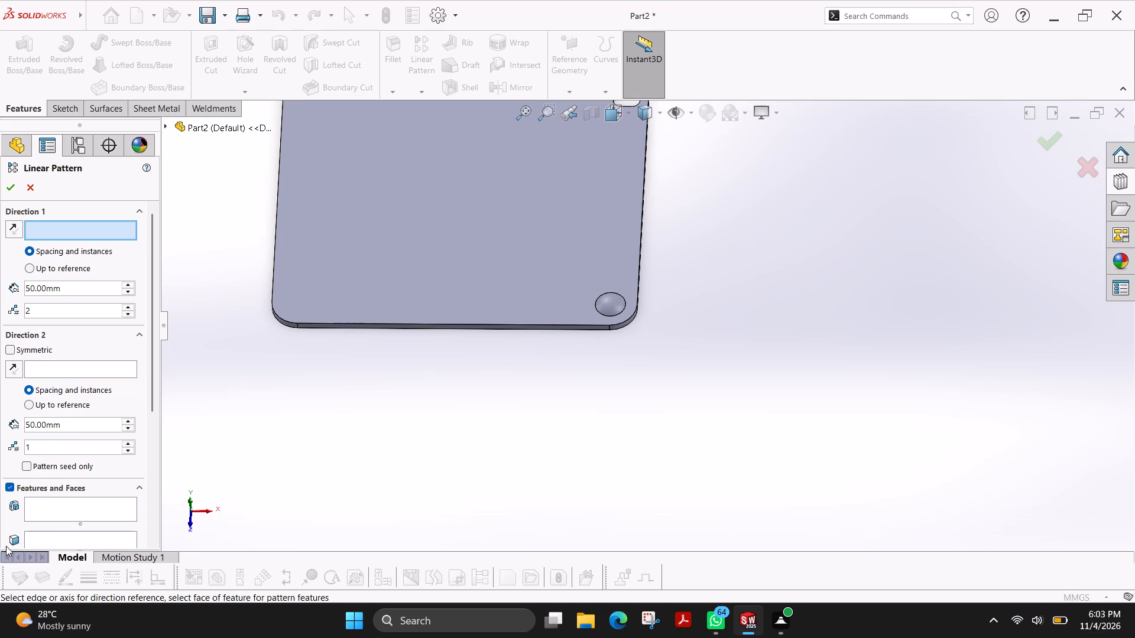
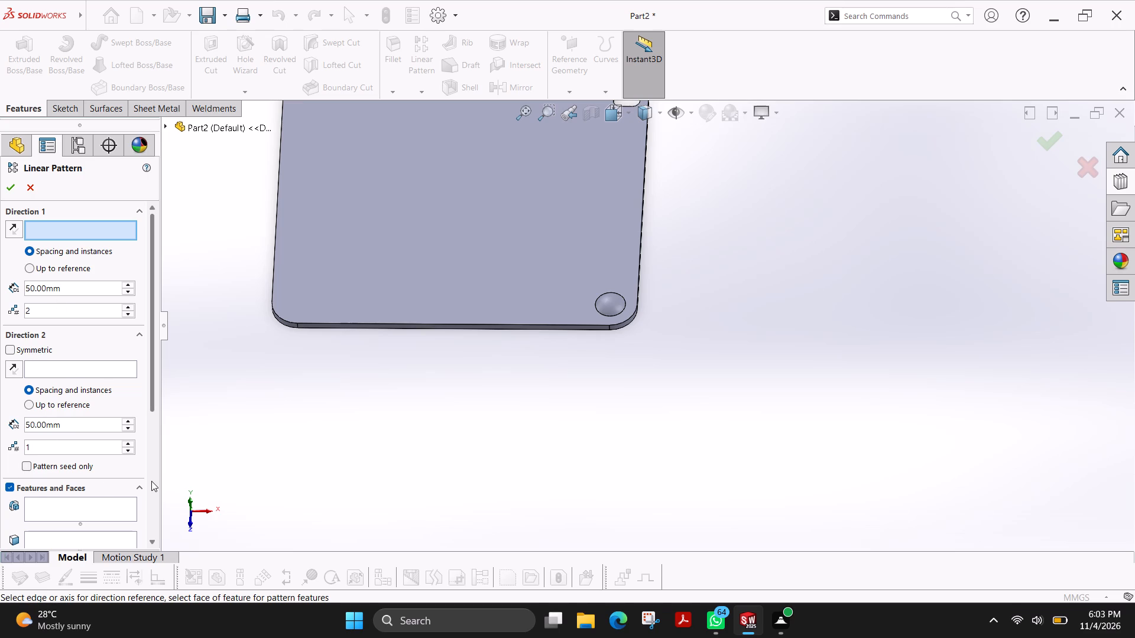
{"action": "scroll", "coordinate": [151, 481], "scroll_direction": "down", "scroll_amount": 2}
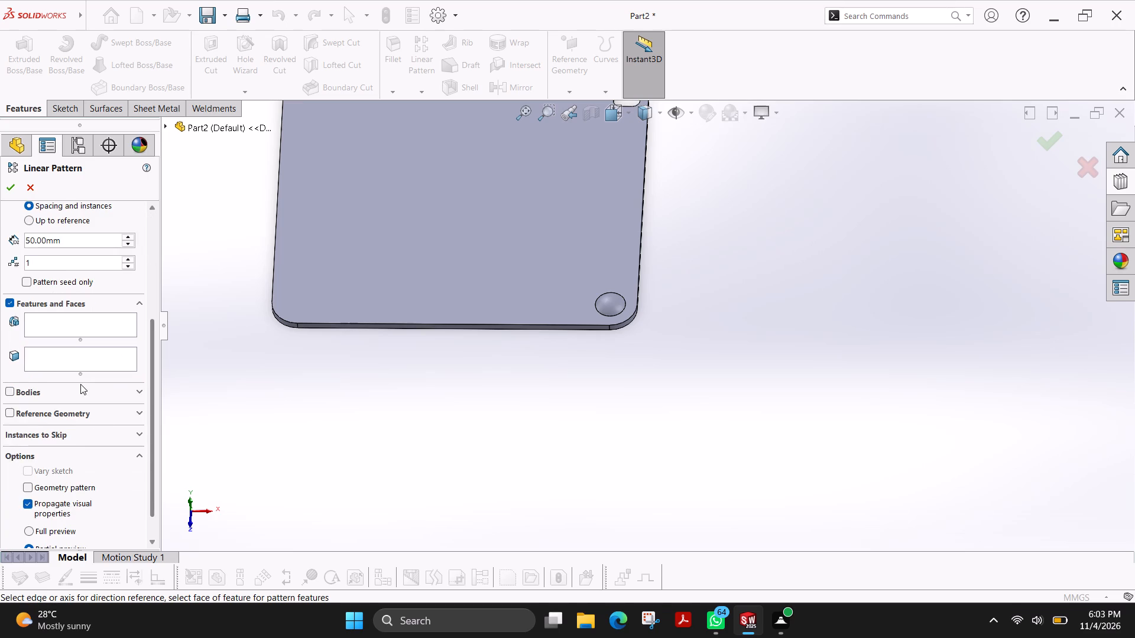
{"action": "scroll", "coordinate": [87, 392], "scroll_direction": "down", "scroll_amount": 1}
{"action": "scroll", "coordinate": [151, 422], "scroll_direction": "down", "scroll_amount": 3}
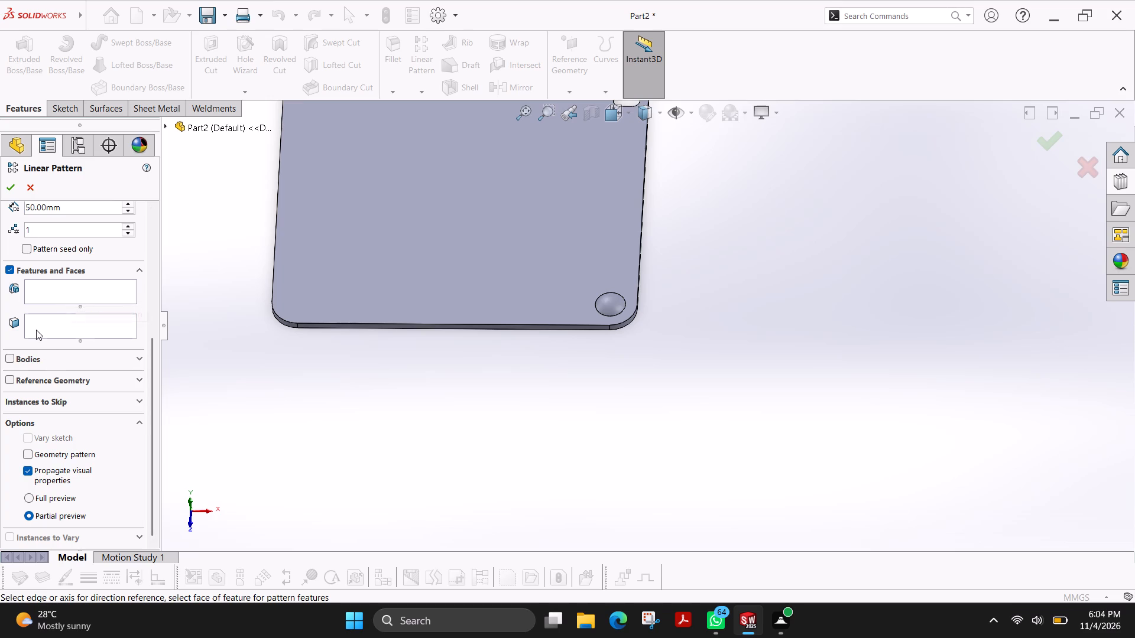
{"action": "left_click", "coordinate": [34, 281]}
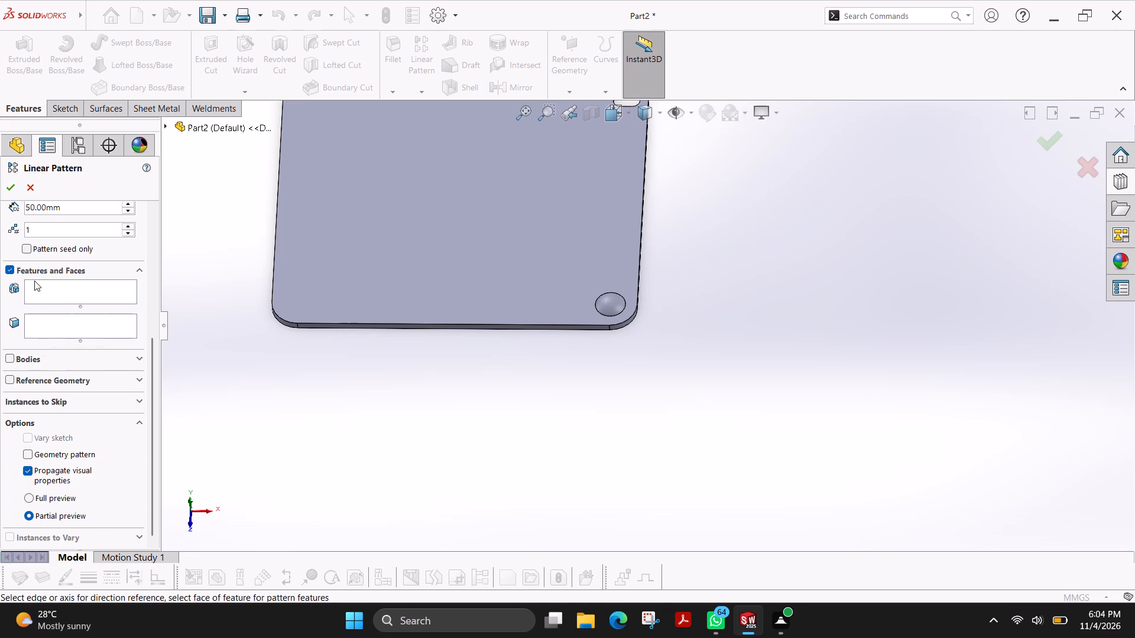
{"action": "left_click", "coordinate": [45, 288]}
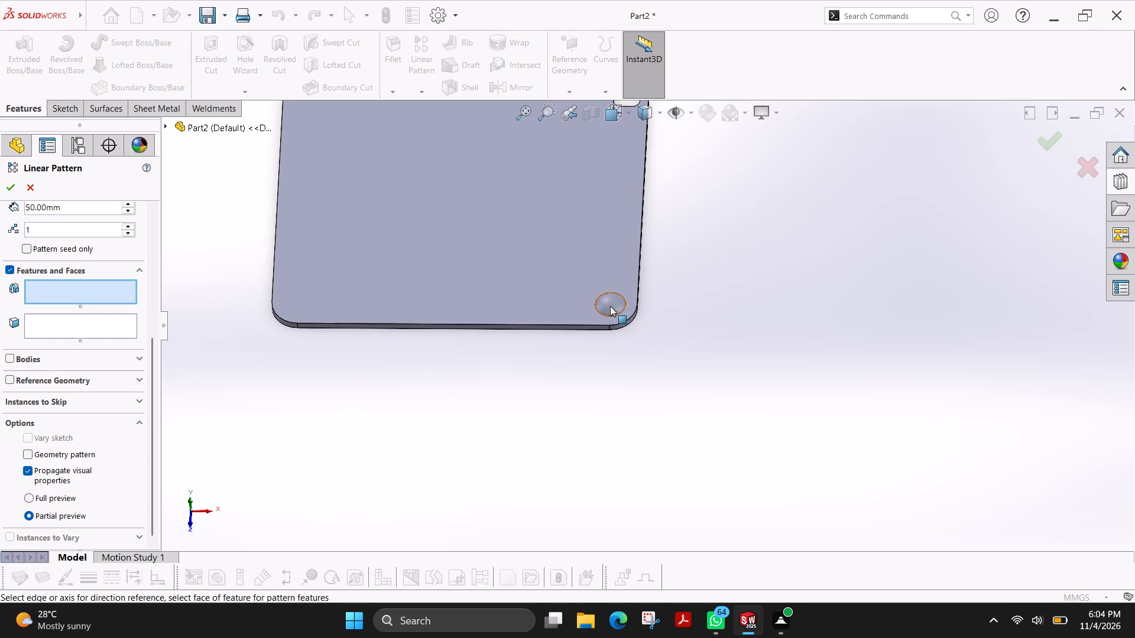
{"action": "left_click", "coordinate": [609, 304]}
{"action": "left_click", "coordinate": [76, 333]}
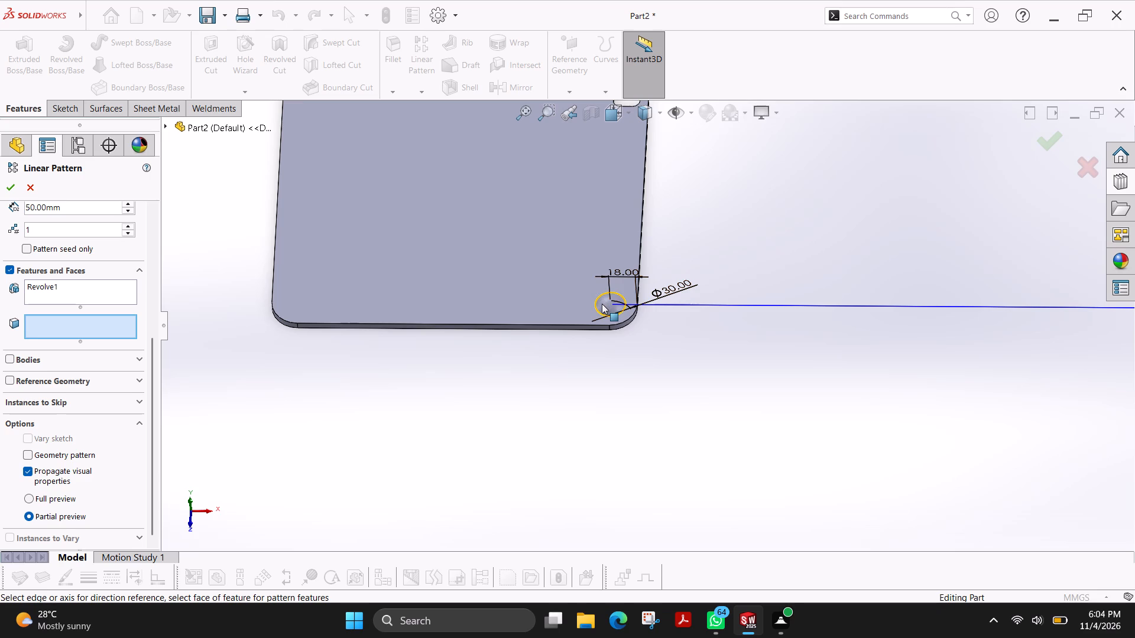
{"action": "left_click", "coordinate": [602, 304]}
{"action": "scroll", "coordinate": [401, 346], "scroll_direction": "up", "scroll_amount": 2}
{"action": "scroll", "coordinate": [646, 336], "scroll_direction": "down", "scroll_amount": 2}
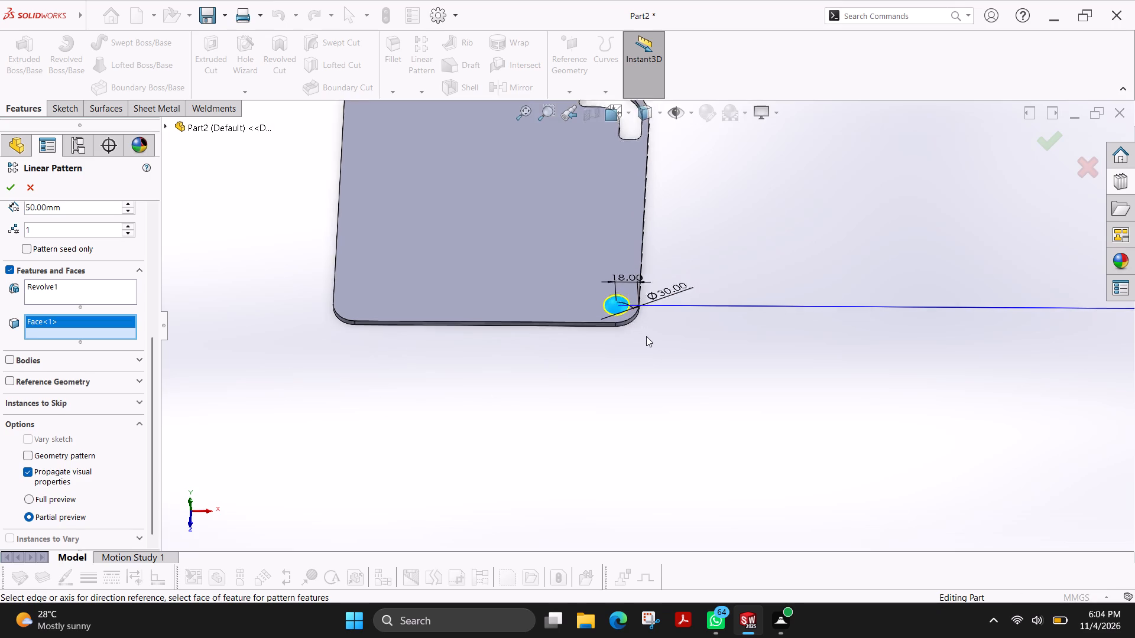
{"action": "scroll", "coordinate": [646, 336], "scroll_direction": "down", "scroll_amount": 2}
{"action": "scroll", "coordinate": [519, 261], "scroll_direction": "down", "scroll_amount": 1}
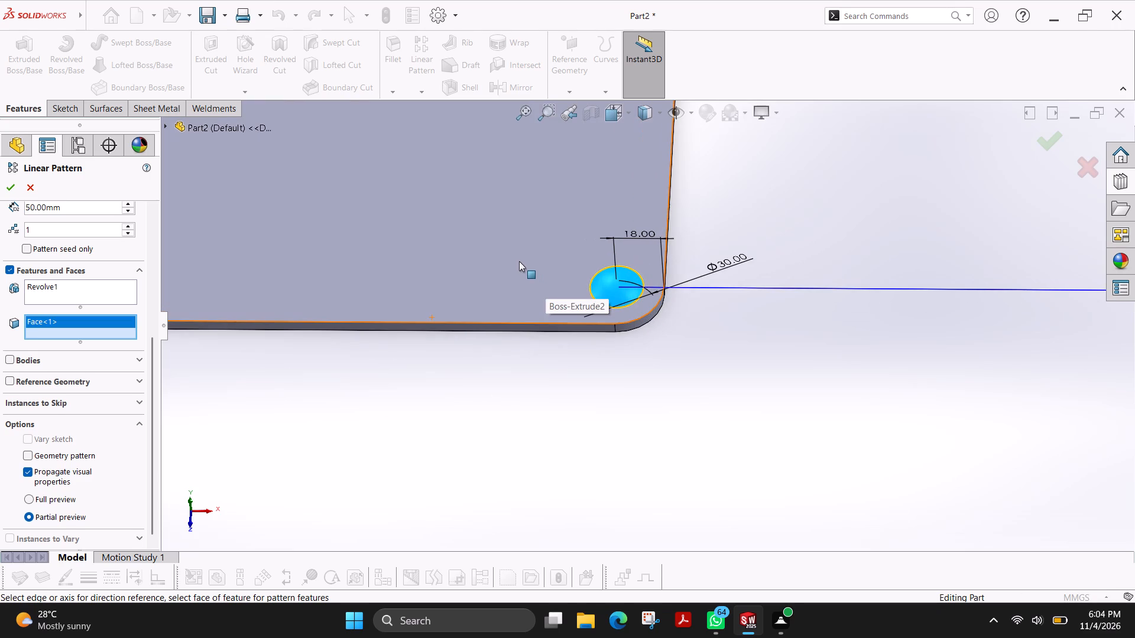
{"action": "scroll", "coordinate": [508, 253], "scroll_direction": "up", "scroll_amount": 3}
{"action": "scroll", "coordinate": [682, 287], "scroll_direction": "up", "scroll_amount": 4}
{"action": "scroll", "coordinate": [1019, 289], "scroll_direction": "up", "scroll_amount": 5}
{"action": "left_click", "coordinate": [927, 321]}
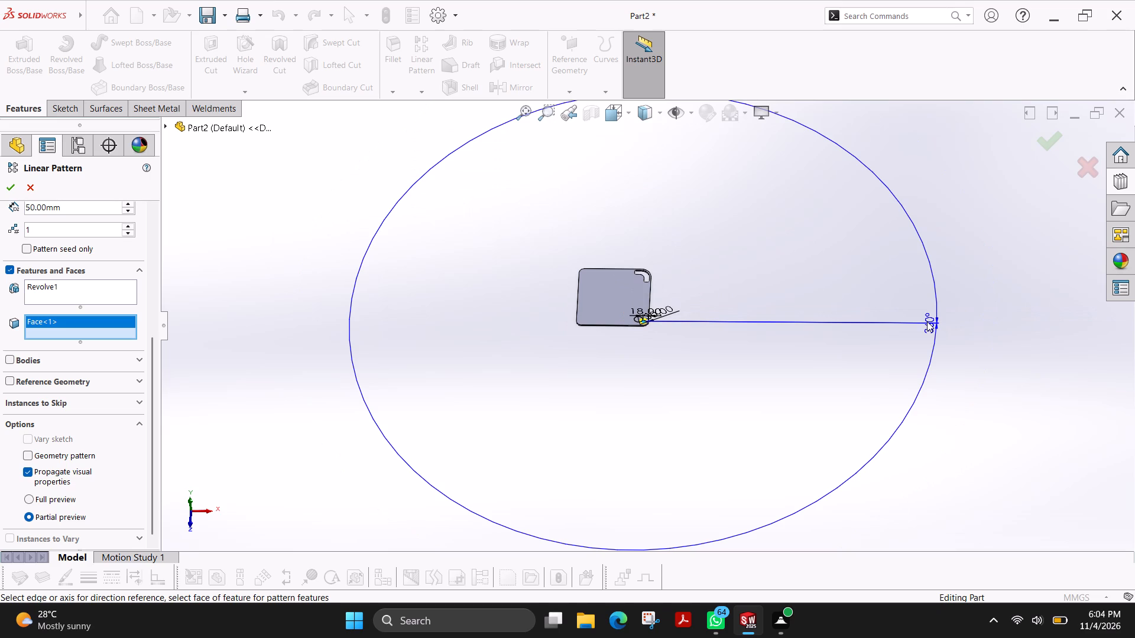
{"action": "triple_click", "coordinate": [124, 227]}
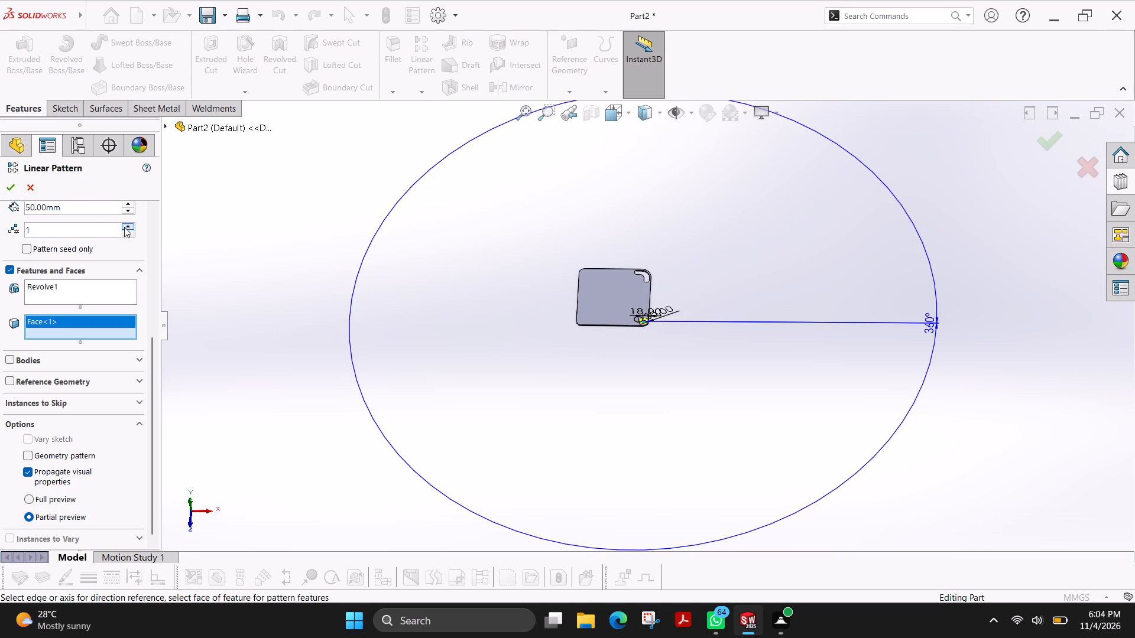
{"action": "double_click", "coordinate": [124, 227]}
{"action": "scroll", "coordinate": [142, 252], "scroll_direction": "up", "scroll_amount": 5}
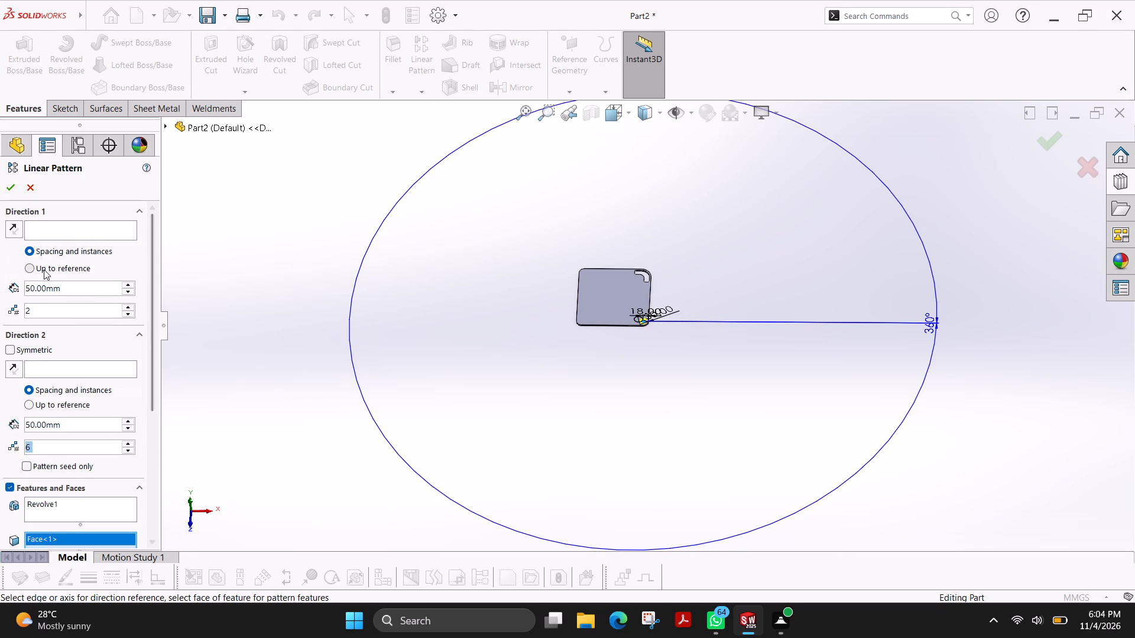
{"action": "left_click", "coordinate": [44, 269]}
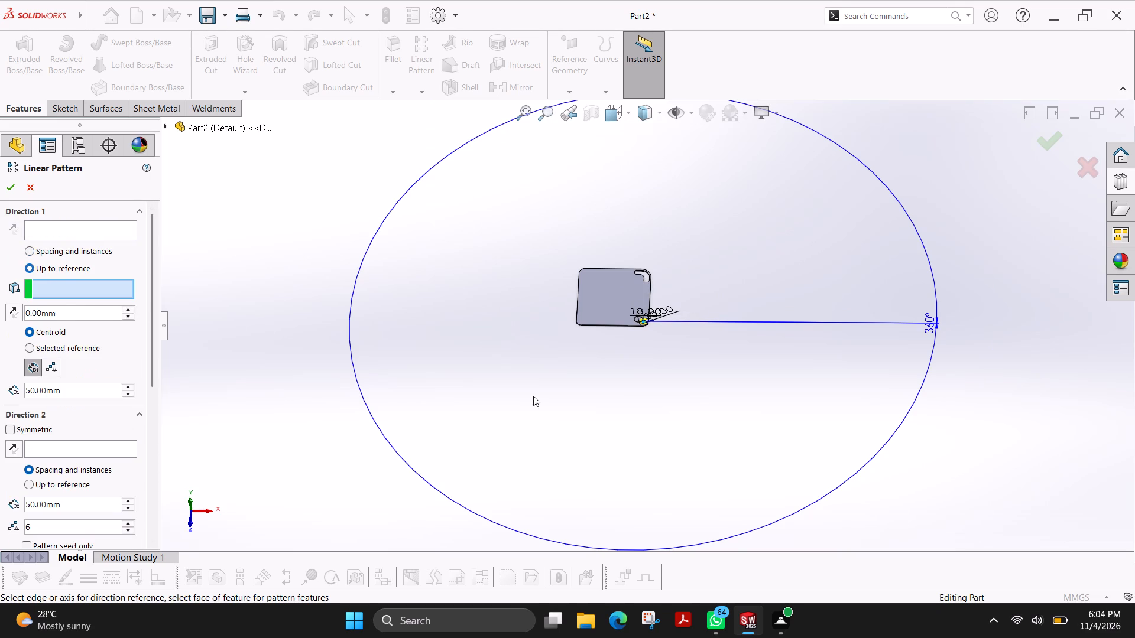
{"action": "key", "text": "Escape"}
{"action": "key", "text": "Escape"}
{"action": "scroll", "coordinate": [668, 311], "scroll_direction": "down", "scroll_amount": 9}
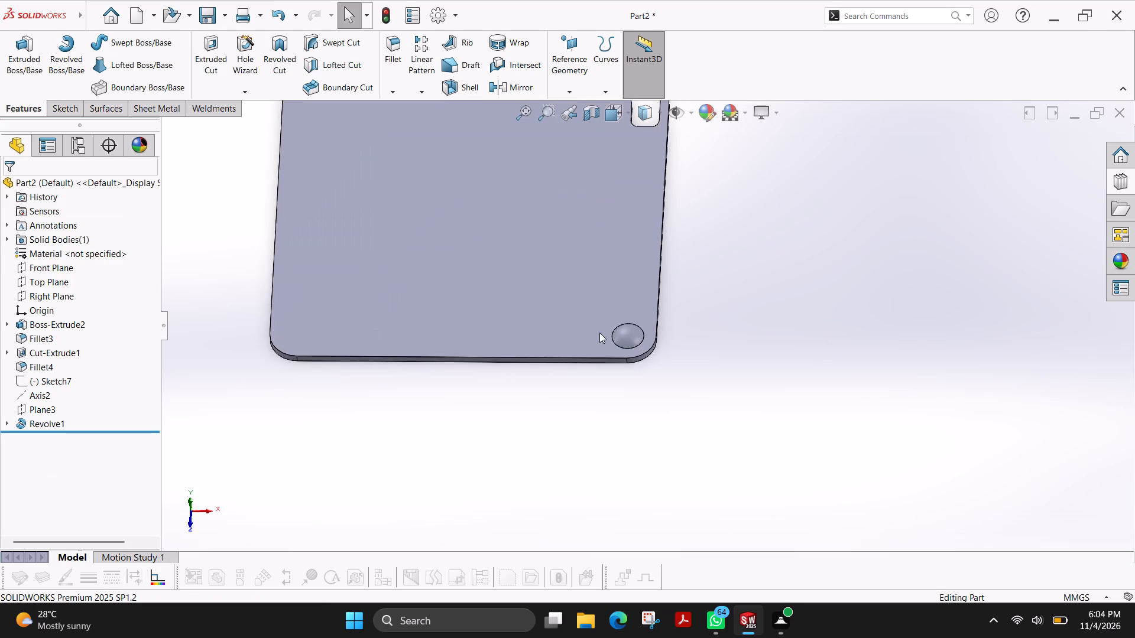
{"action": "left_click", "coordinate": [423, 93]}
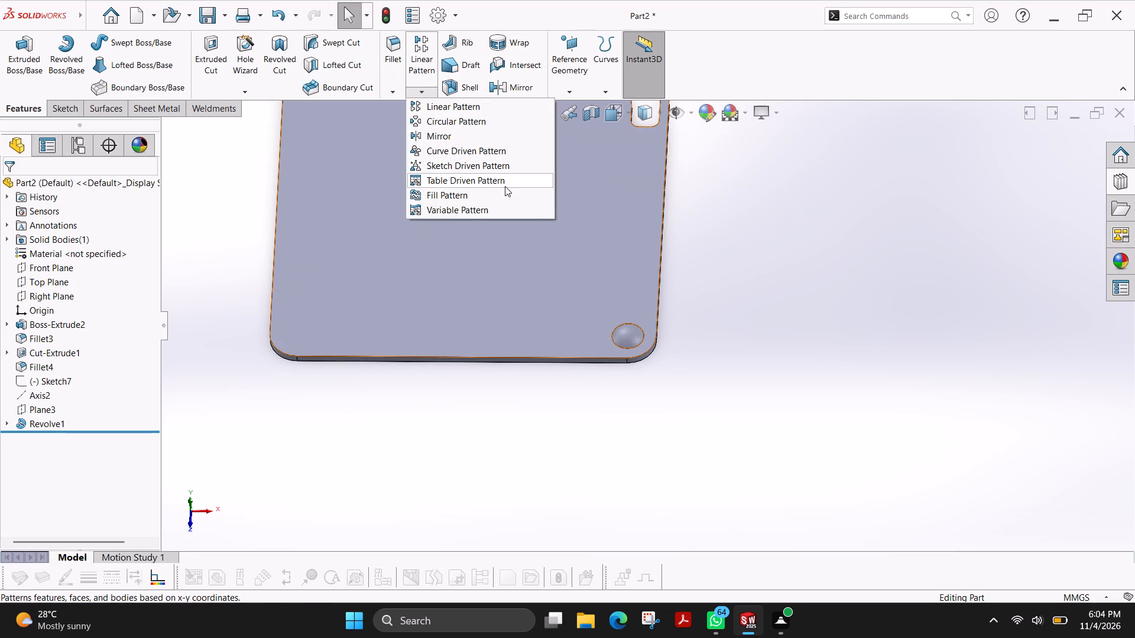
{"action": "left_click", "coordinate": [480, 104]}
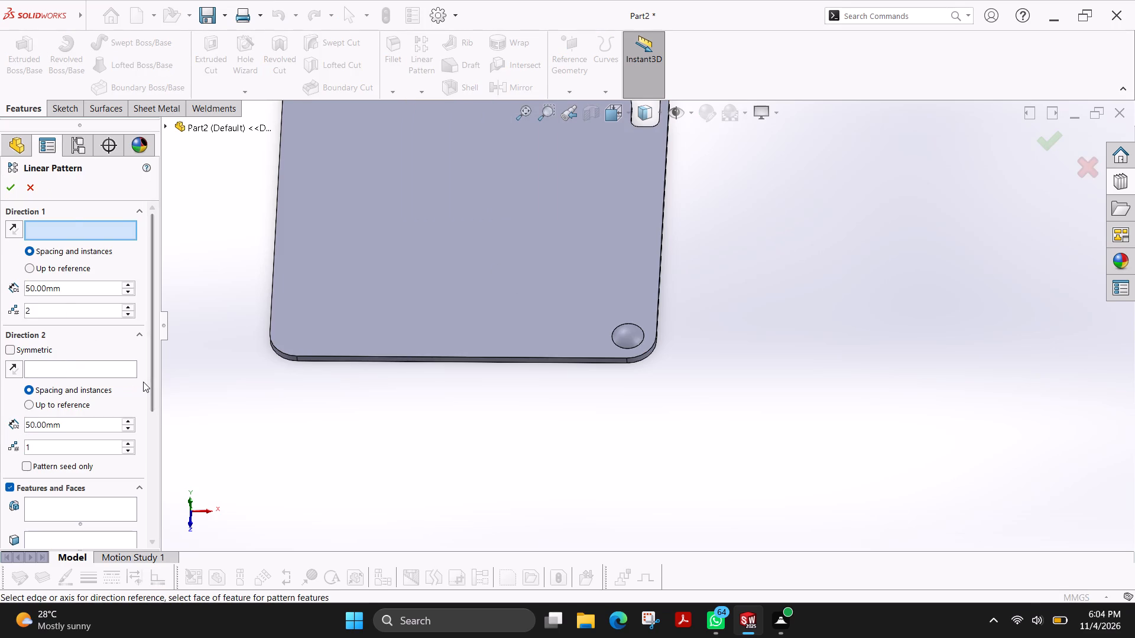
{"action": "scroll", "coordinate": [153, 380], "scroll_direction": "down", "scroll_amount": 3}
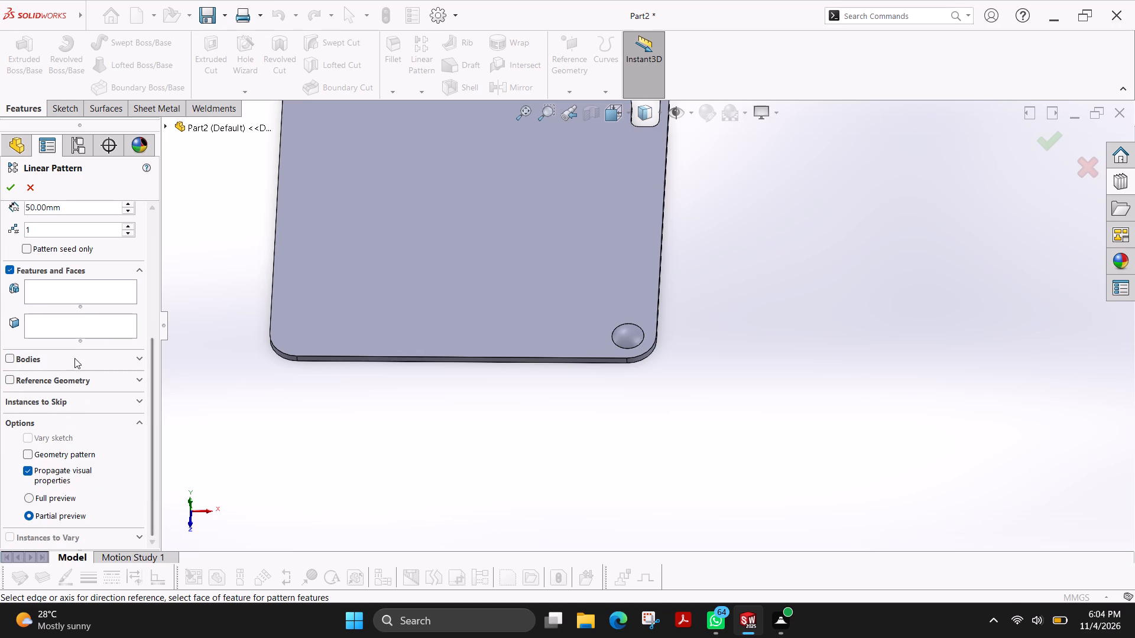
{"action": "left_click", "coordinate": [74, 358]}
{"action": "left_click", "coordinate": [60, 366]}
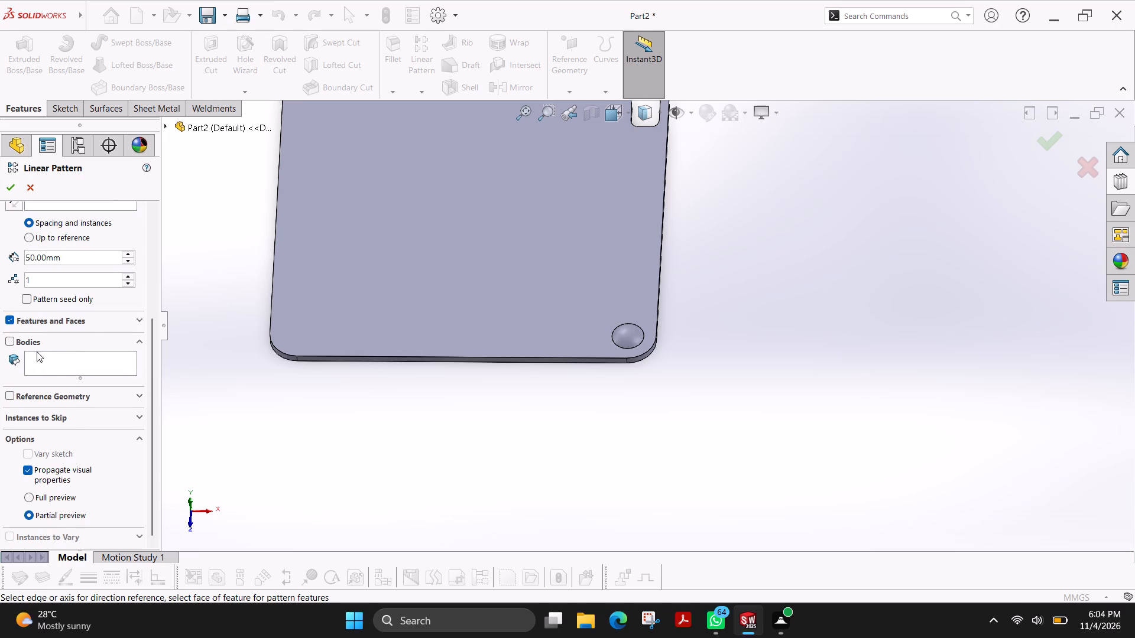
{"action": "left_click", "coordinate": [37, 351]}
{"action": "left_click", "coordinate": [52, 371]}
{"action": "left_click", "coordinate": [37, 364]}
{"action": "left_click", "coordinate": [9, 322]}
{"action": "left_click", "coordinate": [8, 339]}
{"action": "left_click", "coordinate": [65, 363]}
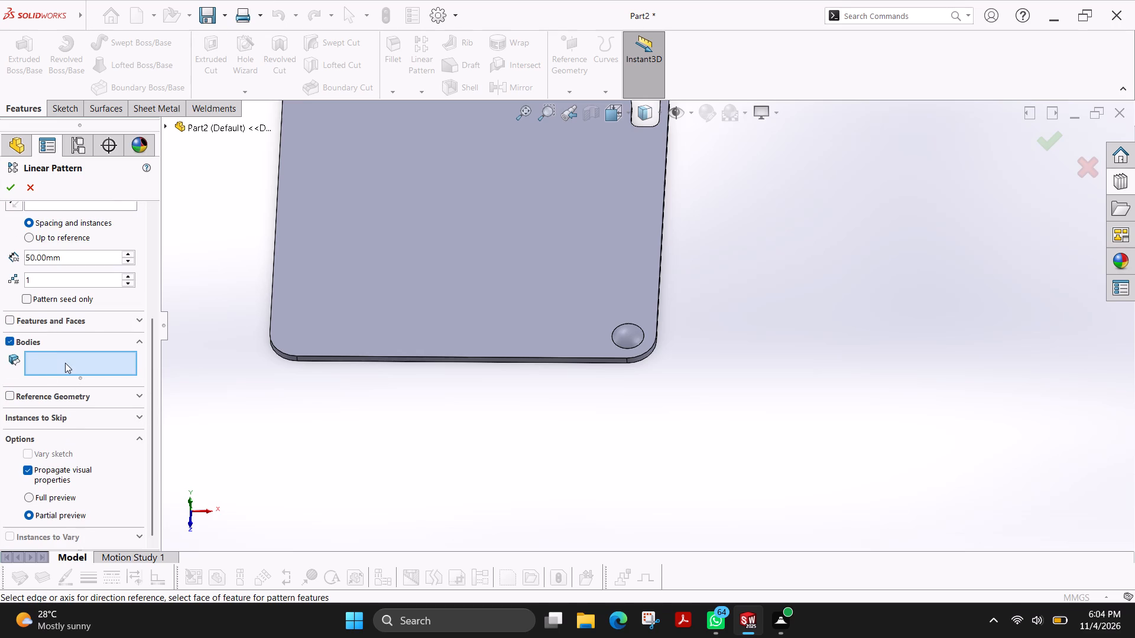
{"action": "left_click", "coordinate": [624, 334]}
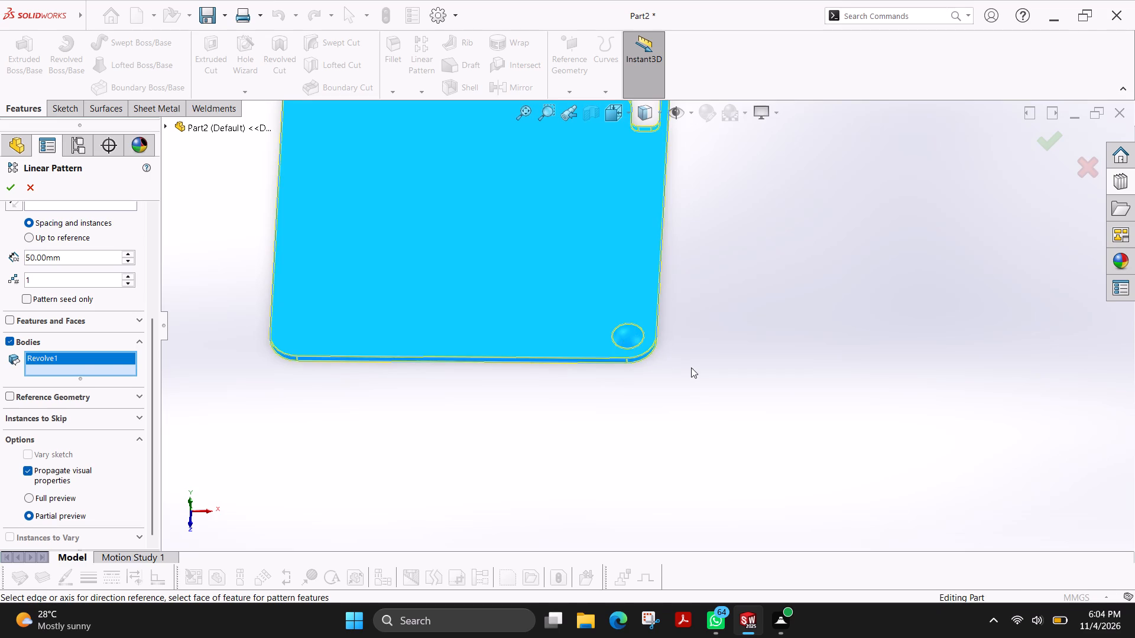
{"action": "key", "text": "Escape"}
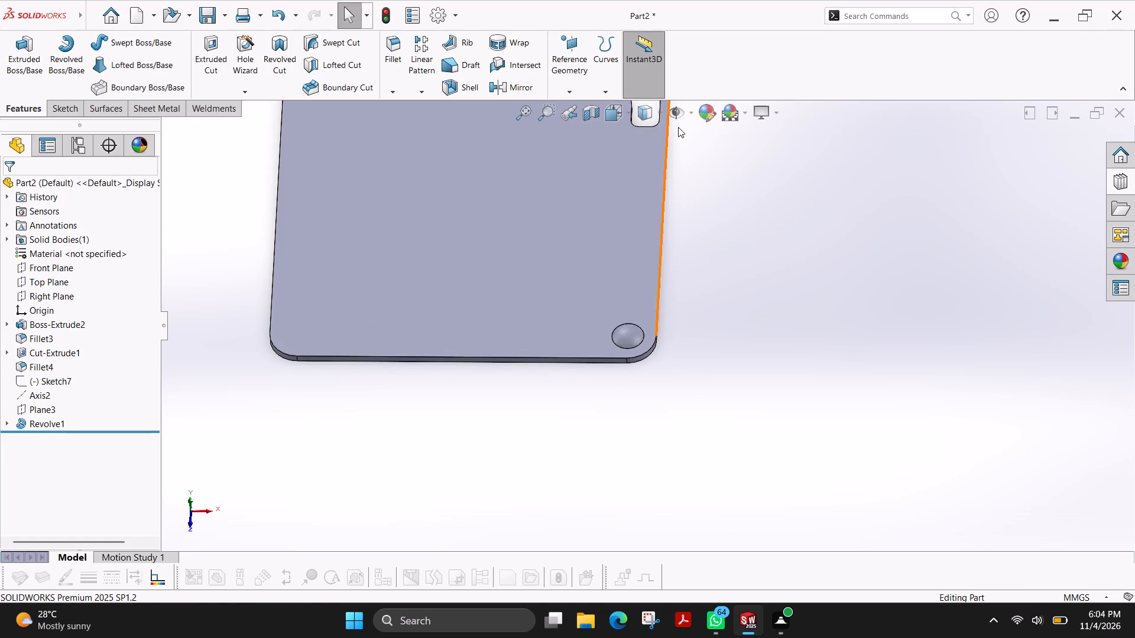
Start a linear pattern that patterns bodies instead of features and faces, and expand the part's feature tree for the selection.
{"action": "left_click", "coordinate": [427, 92]}
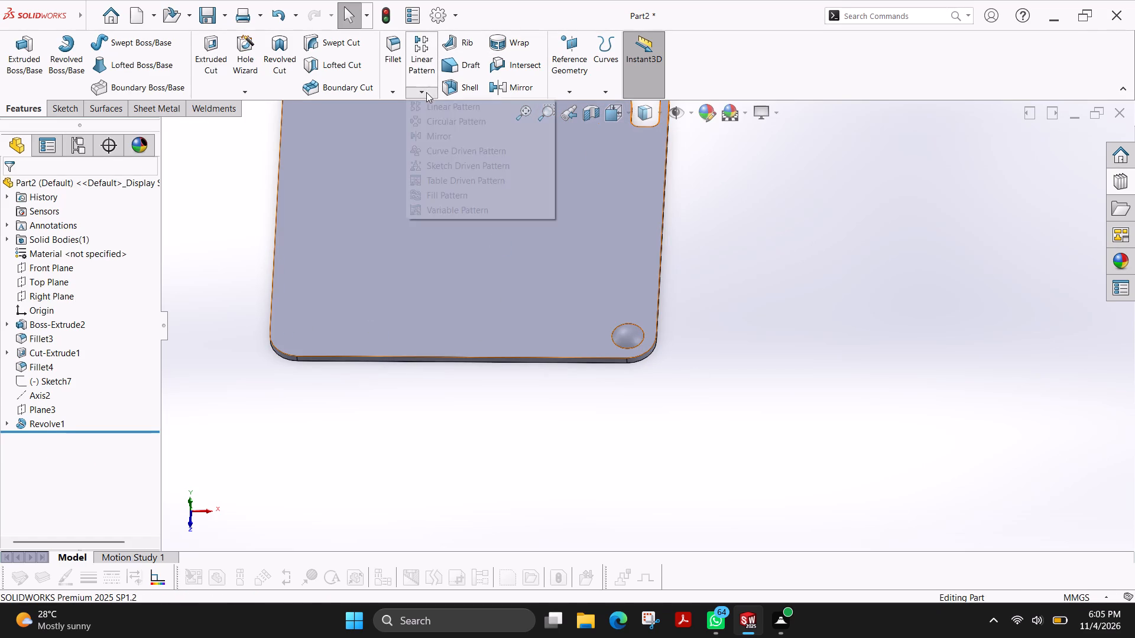
{"action": "left_click", "coordinate": [437, 106]}
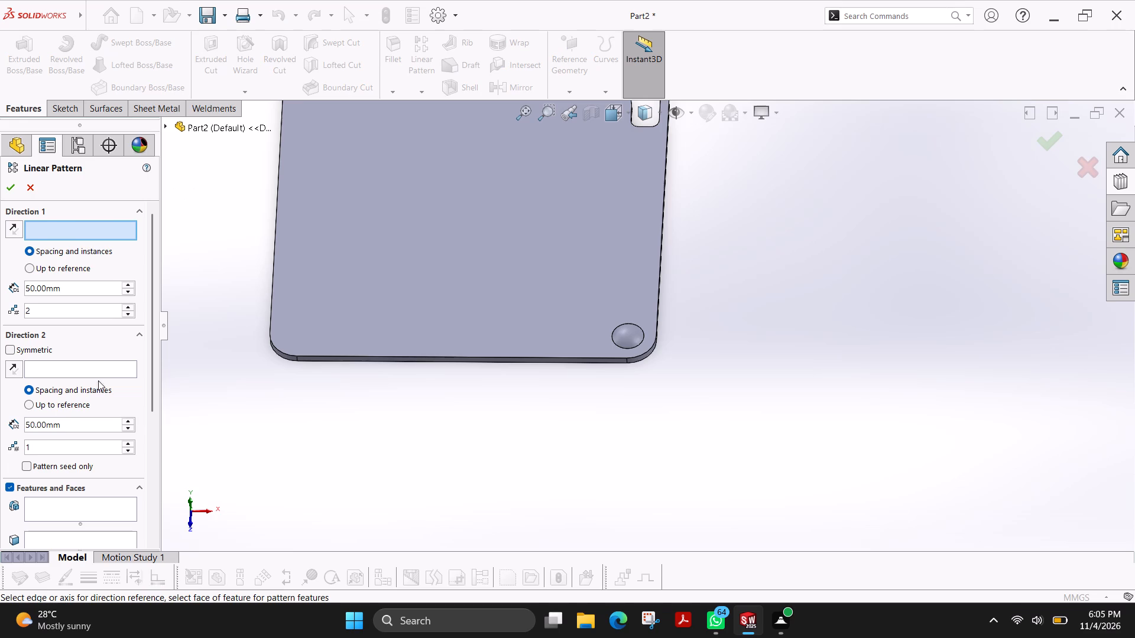
{"action": "scroll", "coordinate": [25, 461], "scroll_direction": "down", "scroll_amount": 2}
{"action": "left_click", "coordinate": [8, 300]}
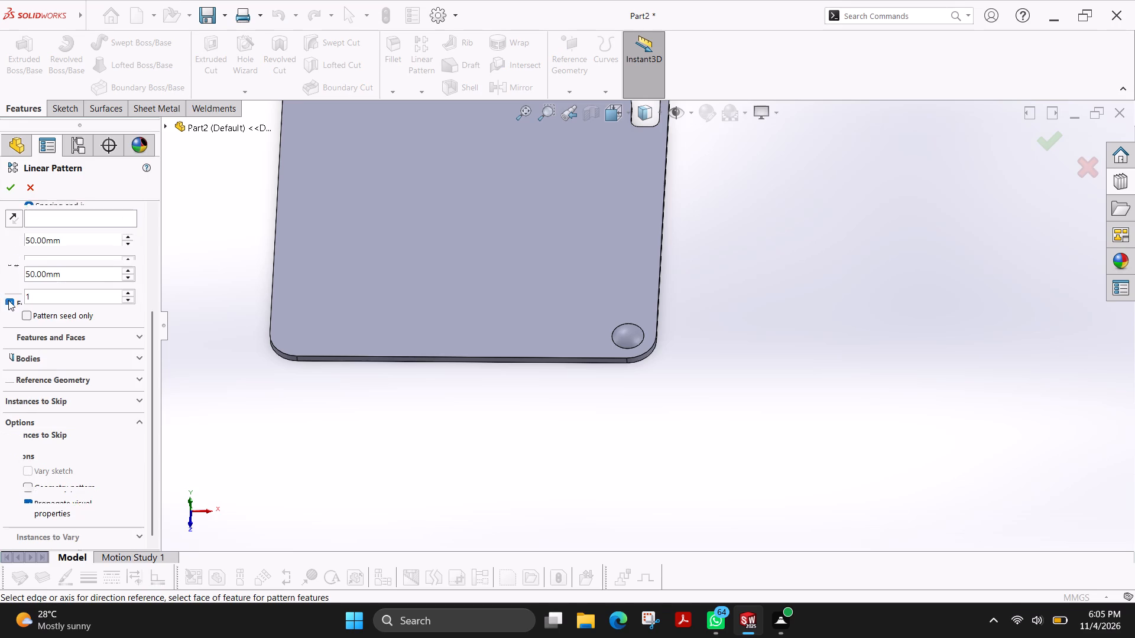
{"action": "left_click", "coordinate": [42, 361]}
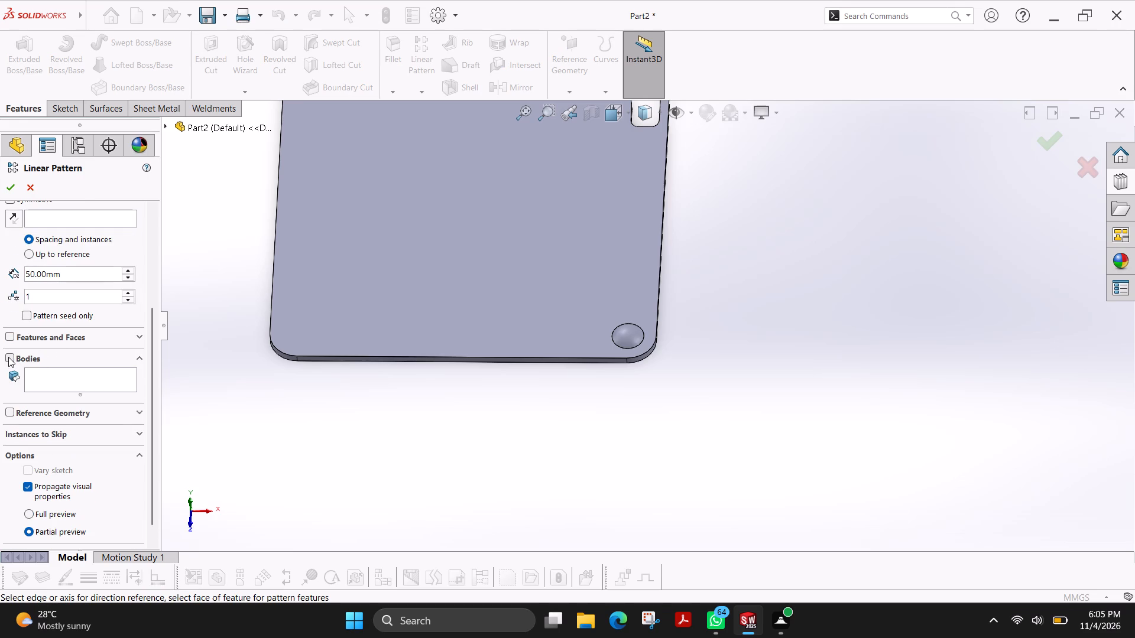
{"action": "left_click", "coordinate": [8, 357]}
{"action": "left_click", "coordinate": [165, 128]}
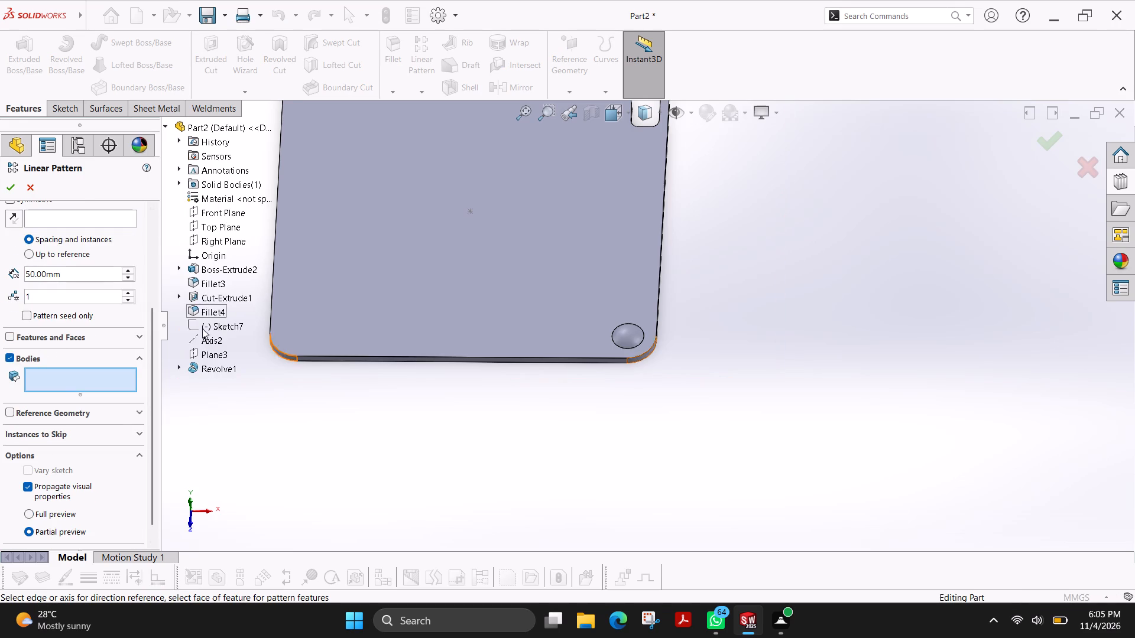
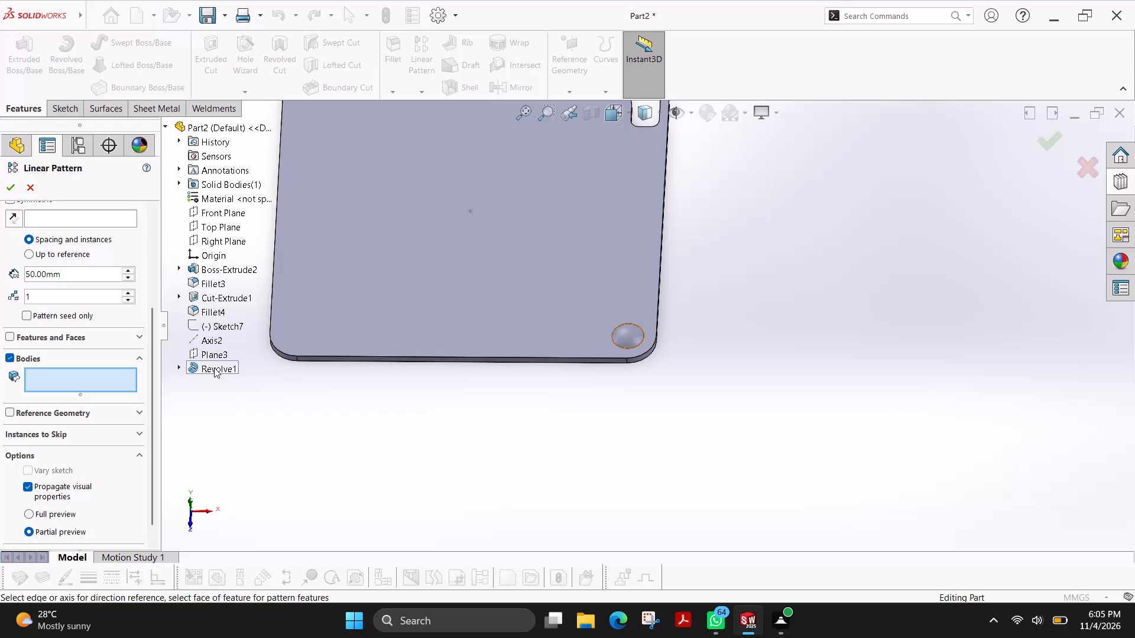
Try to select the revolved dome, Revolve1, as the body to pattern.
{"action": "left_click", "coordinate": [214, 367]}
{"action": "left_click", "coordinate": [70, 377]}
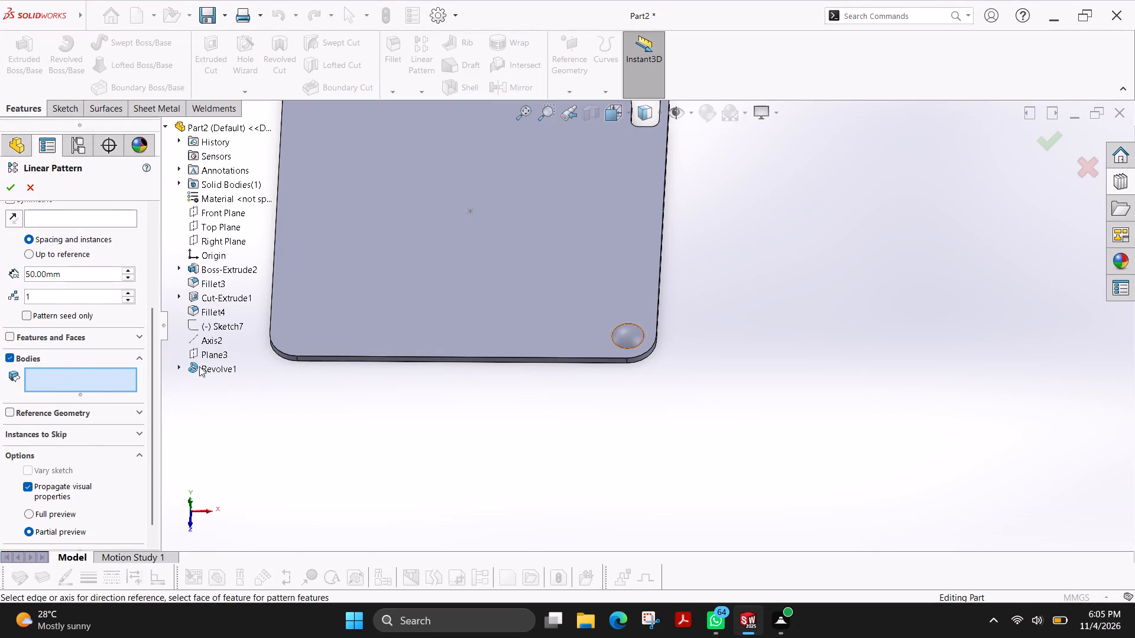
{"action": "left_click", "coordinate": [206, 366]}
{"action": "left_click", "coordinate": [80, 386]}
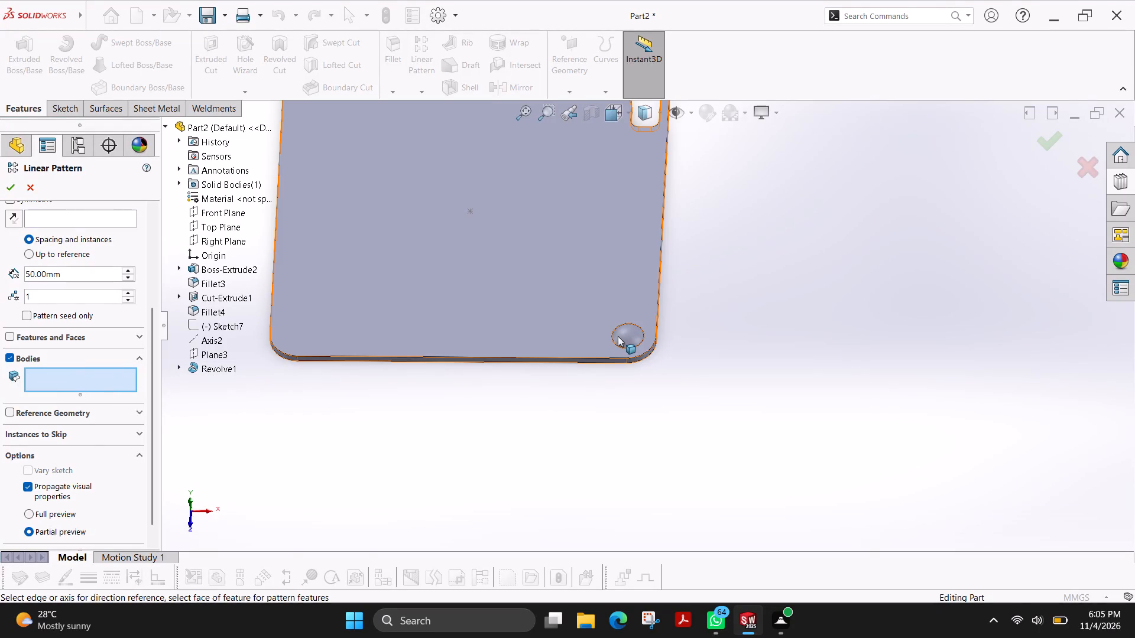
Switch the linear pattern from bodies to features and faces, and select the dome's face as the face to pattern.
{"action": "left_click", "coordinate": [11, 360]}
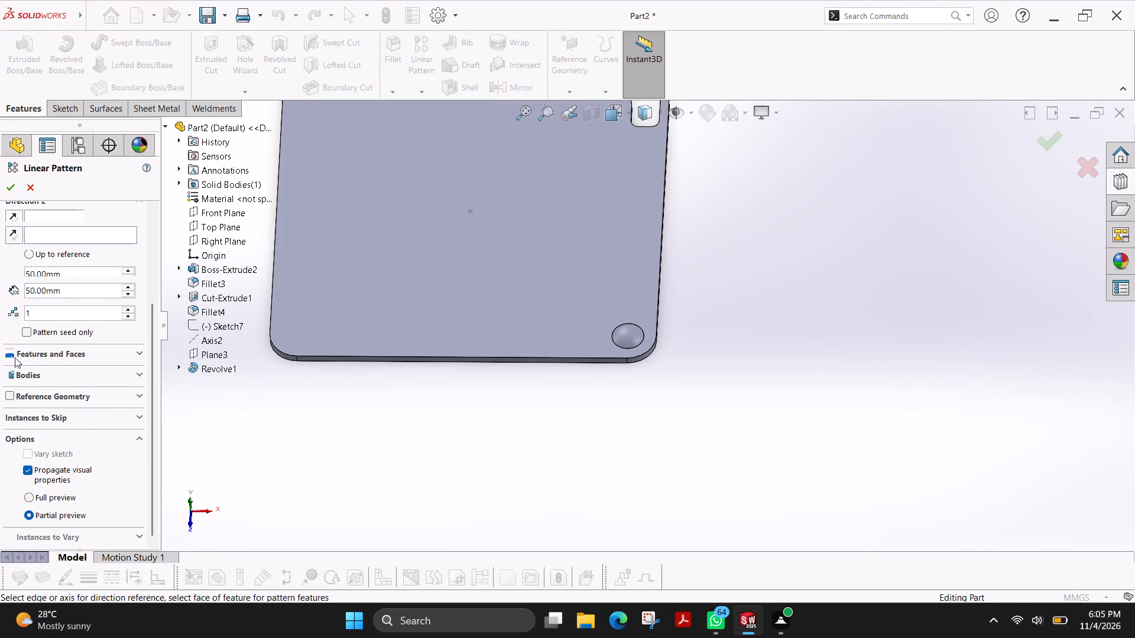
{"action": "left_click", "coordinate": [45, 355]}
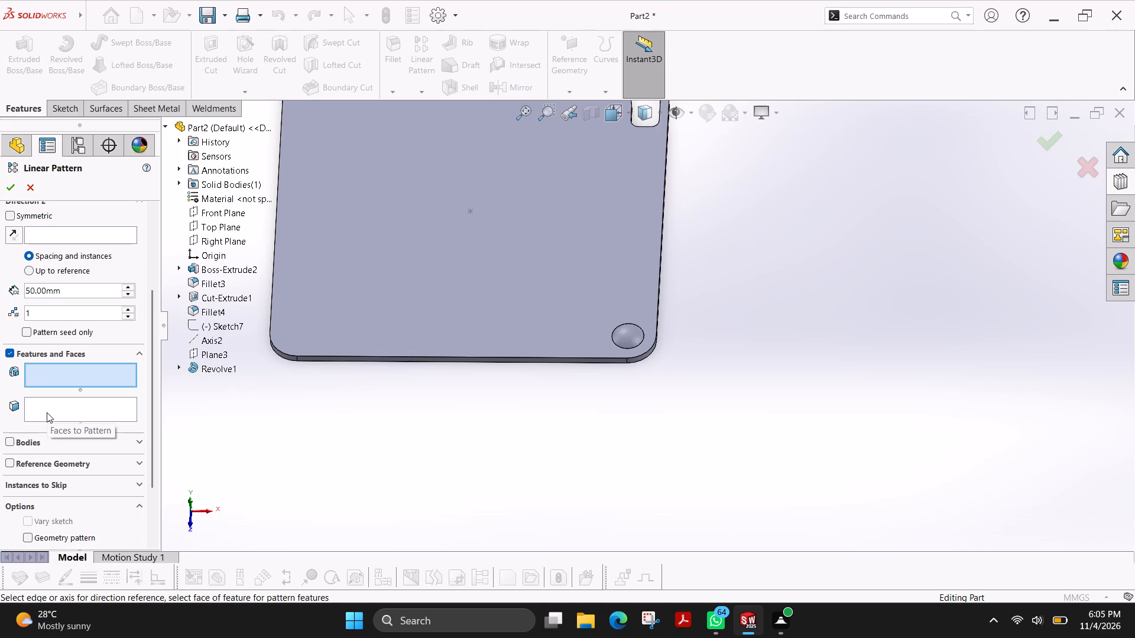
{"action": "left_click", "coordinate": [47, 412]}
{"action": "left_click", "coordinate": [630, 332]}
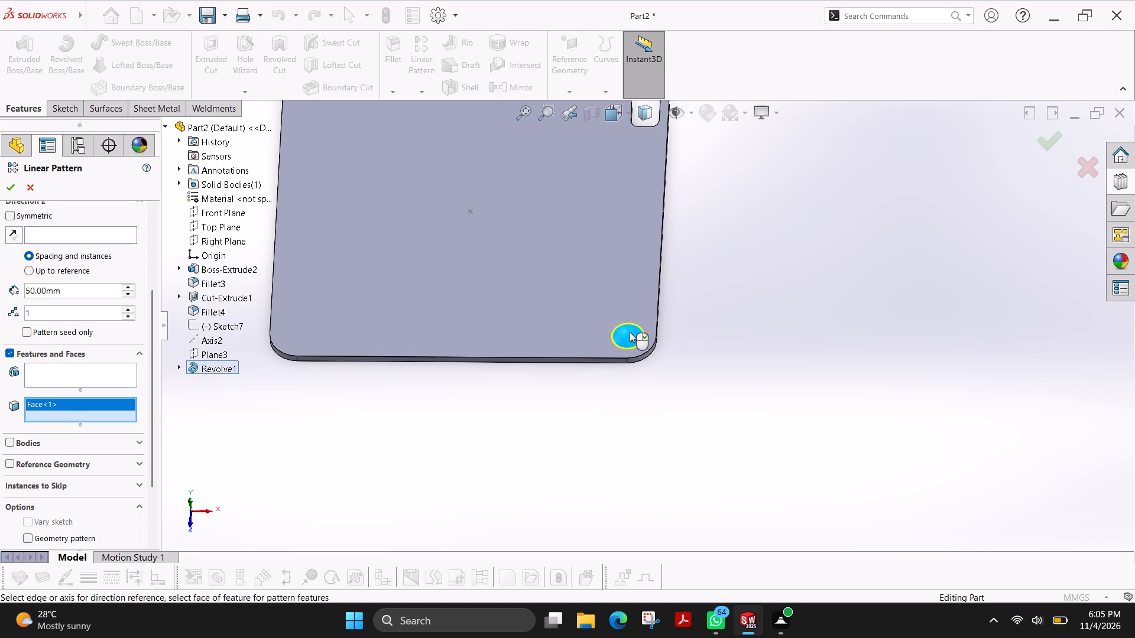
Set Direction 1 to 5 instances spaced 10 mm apart and Direction 2 to 4 instances.
{"action": "scroll", "coordinate": [153, 248], "scroll_direction": "up", "scroll_amount": 3}
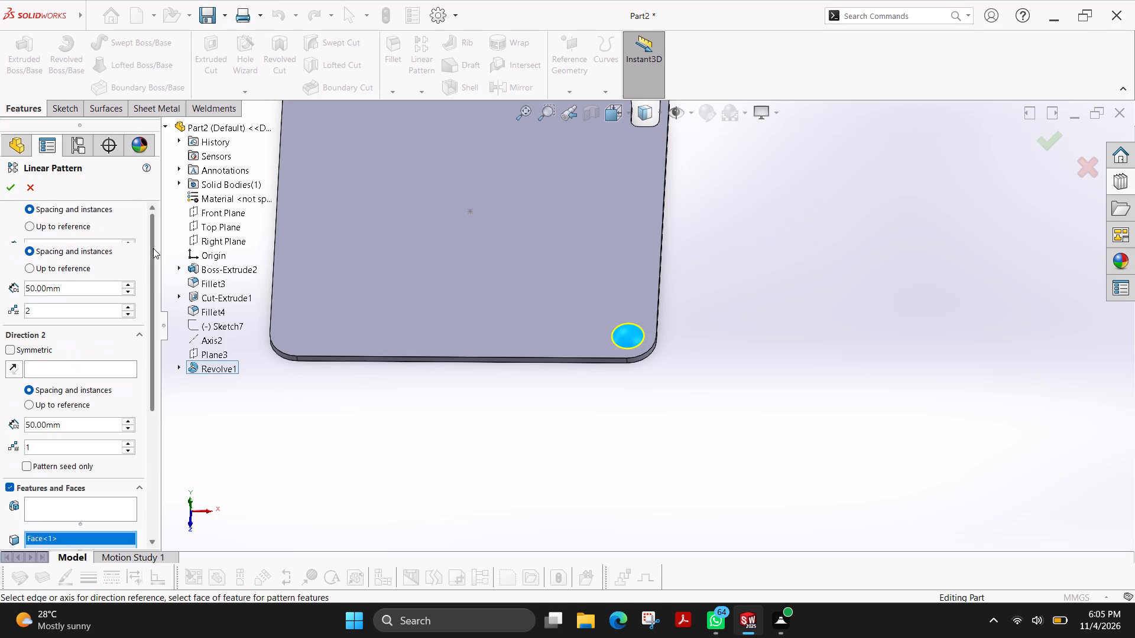
{"action": "triple_click", "coordinate": [130, 307]}
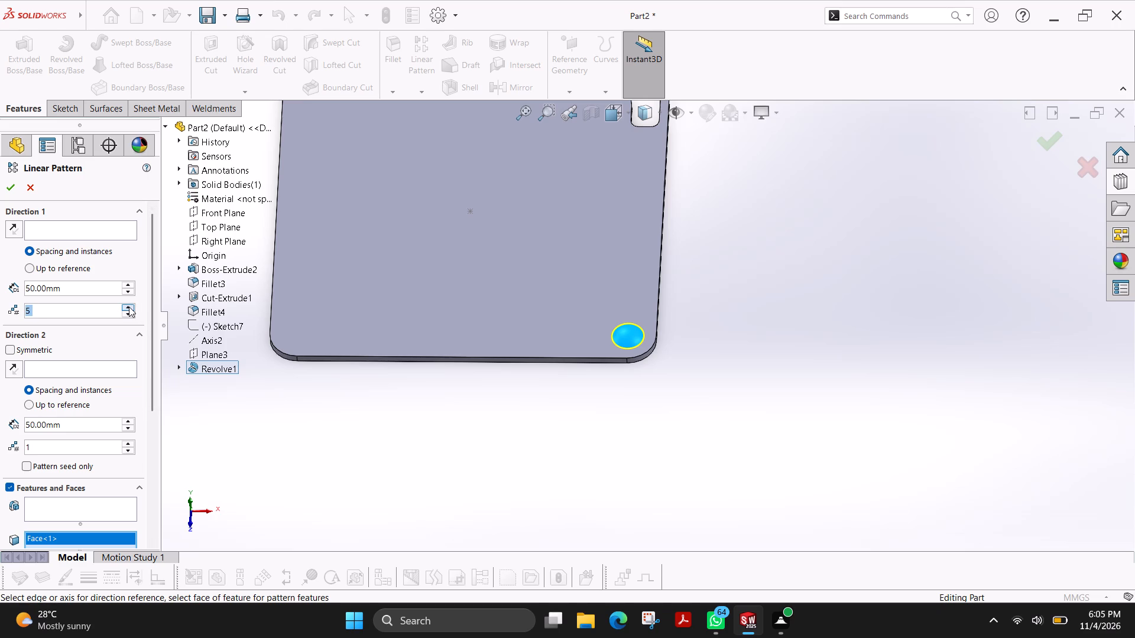
{"action": "triple_click", "coordinate": [127, 292]}
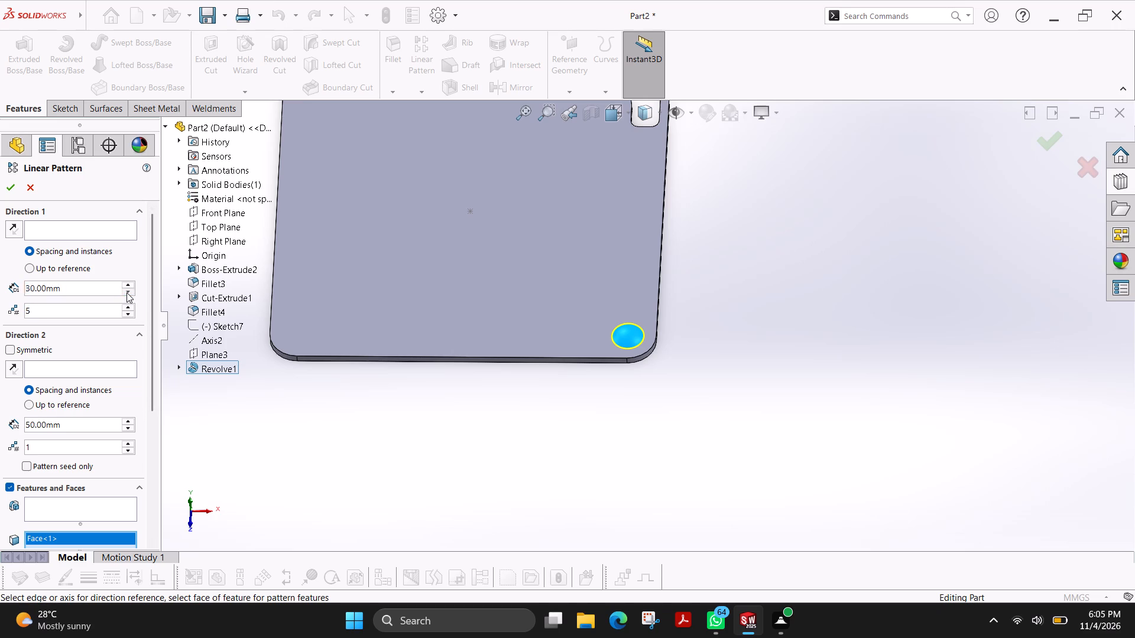
{"action": "left_click", "coordinate": [127, 292]}
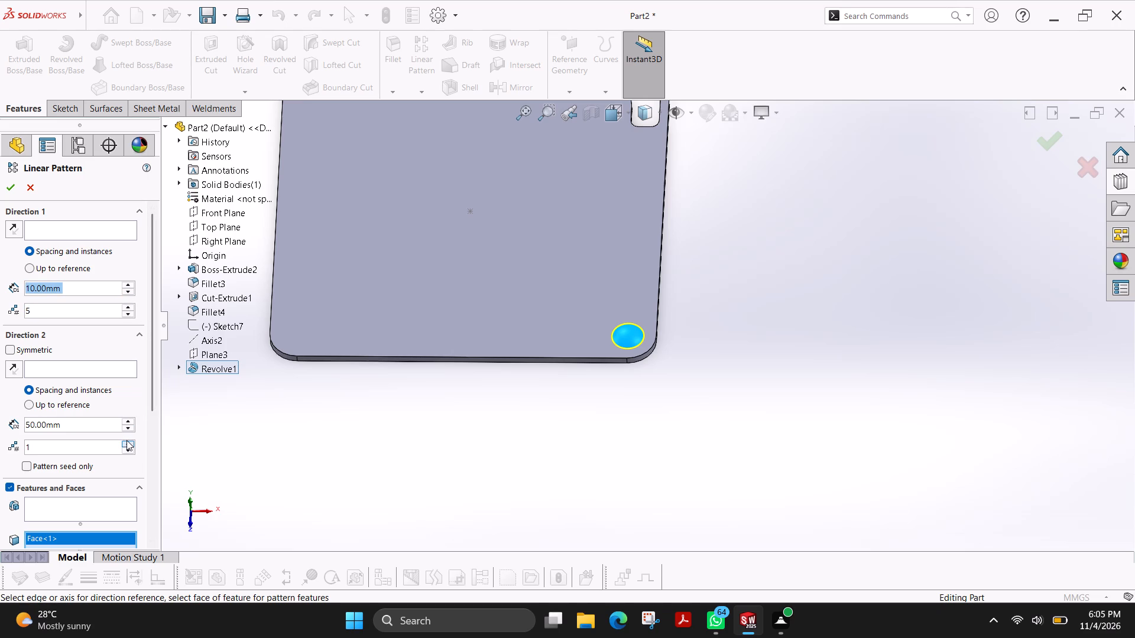
{"action": "triple_click", "coordinate": [127, 440]}
Set the linear pattern to show a full preview.
{"action": "scroll", "coordinate": [151, 449], "scroll_direction": "down", "scroll_amount": 6}
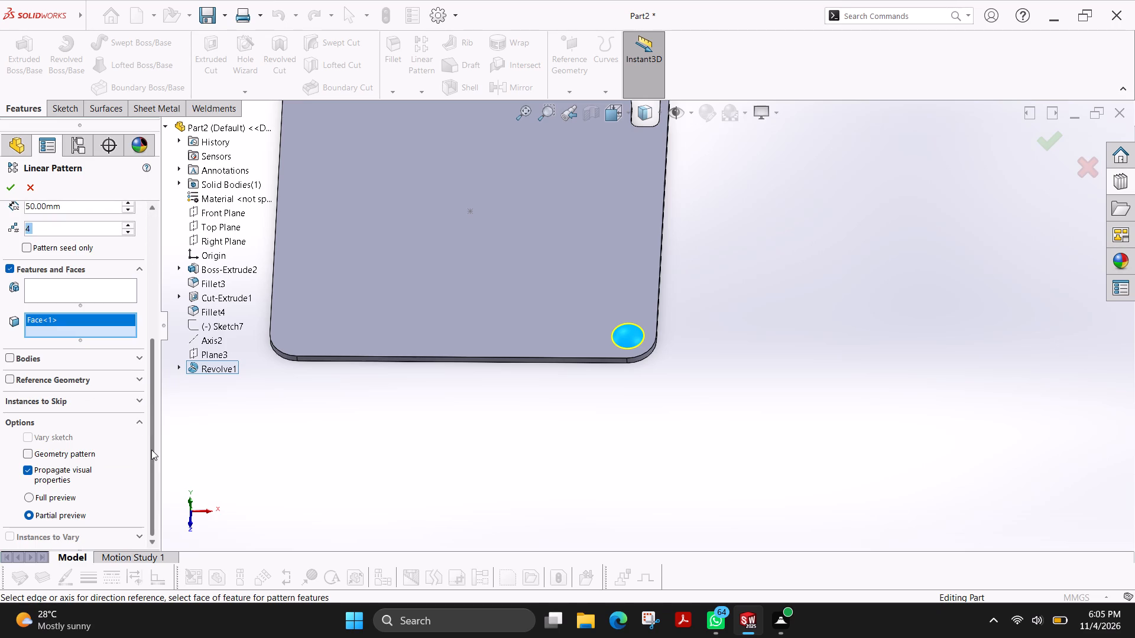
{"action": "left_click", "coordinate": [43, 496]}
{"action": "scroll", "coordinate": [609, 279], "scroll_direction": "up", "scroll_amount": 4}
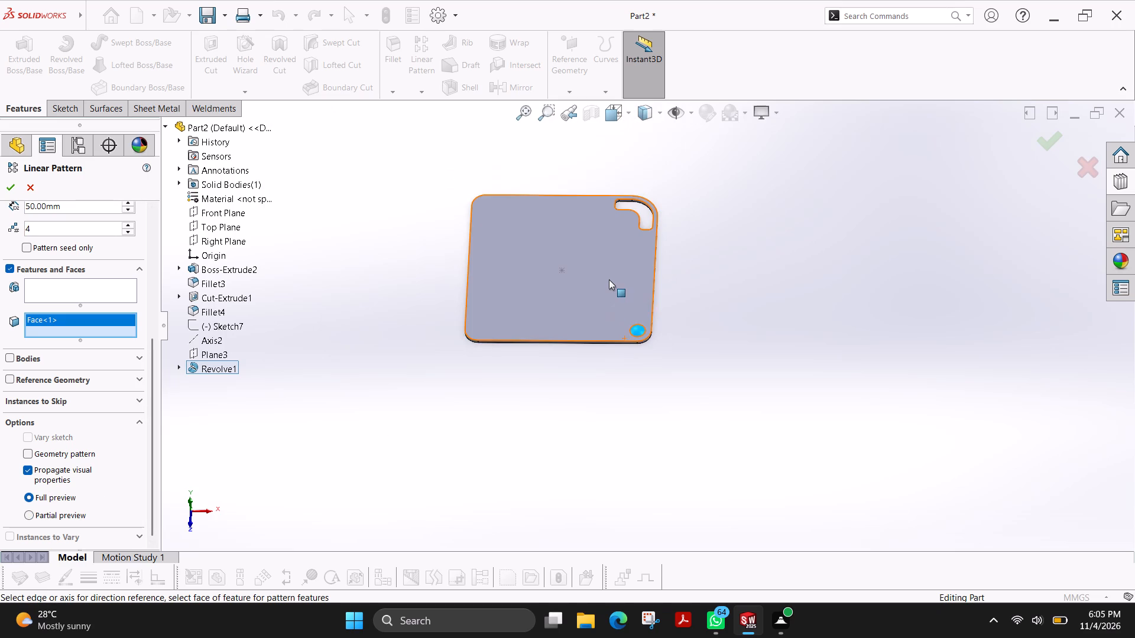
{"action": "scroll", "coordinate": [609, 279], "scroll_direction": "down", "scroll_amount": 2}
{"action": "scroll", "coordinate": [113, 250], "scroll_direction": "up", "scroll_amount": 3}
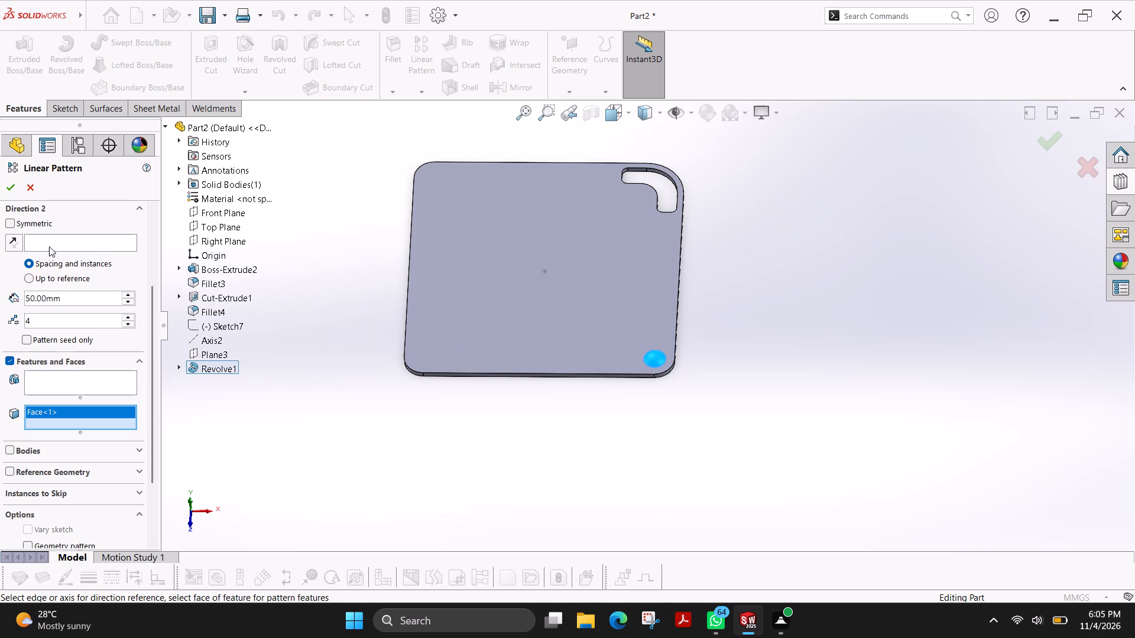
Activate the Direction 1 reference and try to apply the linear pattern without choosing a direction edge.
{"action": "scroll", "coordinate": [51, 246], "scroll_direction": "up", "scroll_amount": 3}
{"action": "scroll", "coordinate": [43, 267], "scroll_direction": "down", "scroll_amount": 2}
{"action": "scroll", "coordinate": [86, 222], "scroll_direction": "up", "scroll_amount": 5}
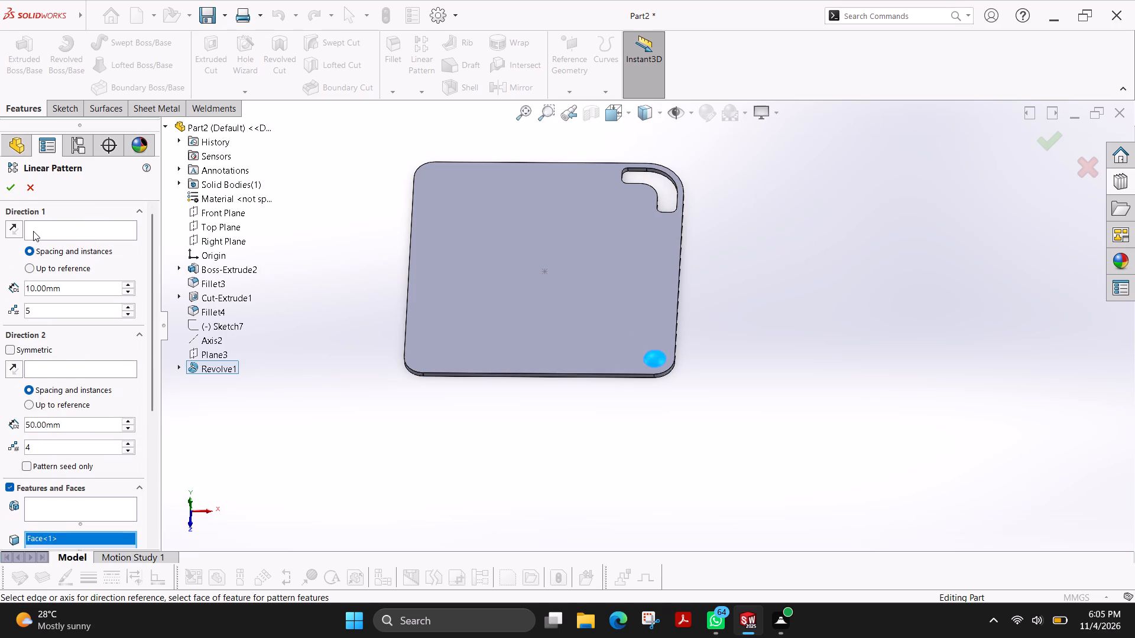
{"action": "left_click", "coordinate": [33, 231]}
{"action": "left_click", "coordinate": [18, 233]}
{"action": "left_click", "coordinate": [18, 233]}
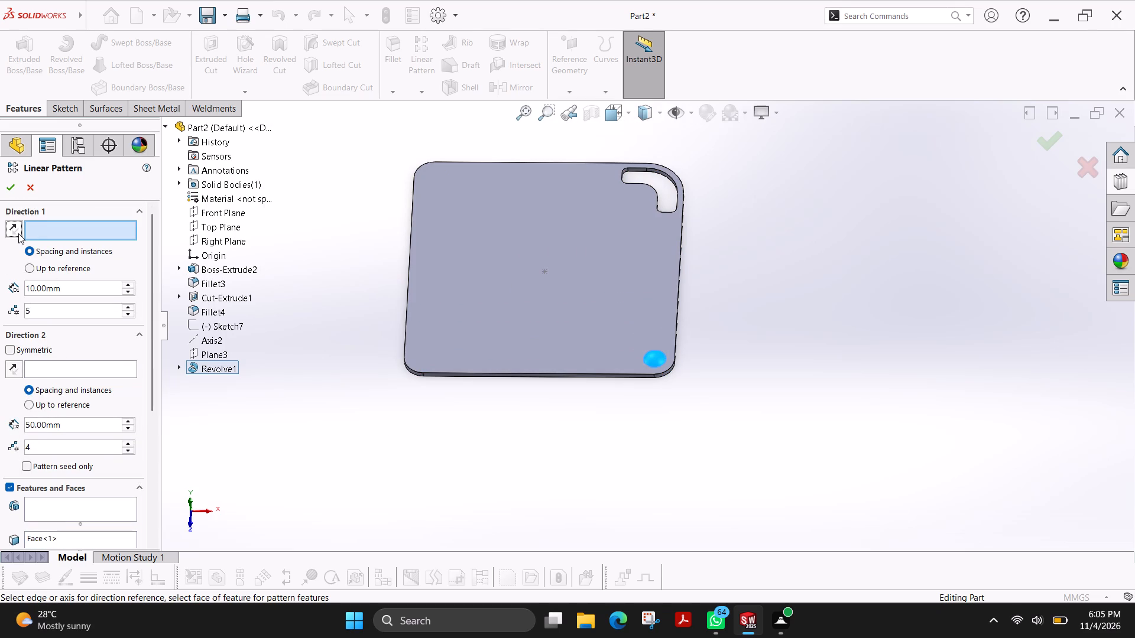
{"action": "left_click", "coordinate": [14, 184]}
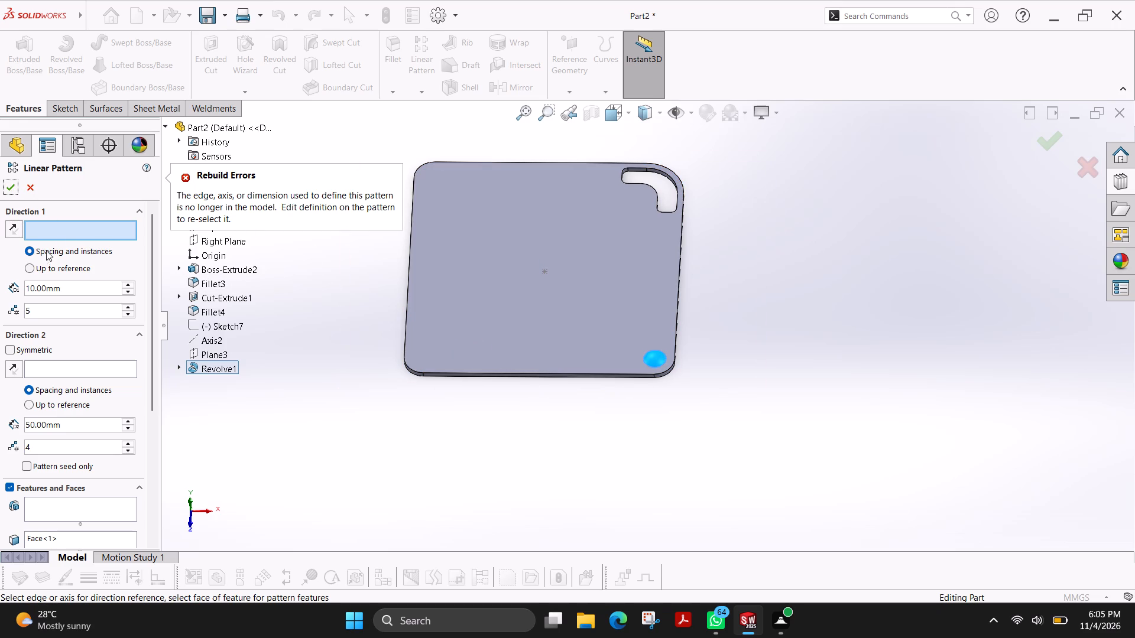
Expand the linear pattern's Instances to Skip settings.
{"action": "scroll", "coordinate": [144, 419], "scroll_direction": "down", "scroll_amount": 5}
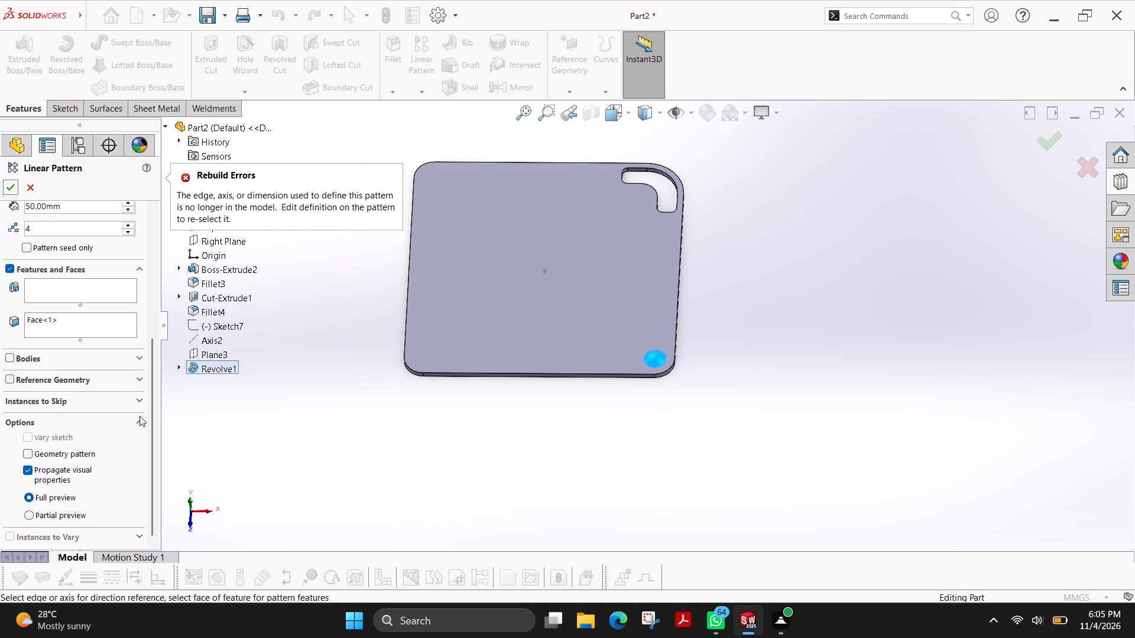
{"action": "left_click", "coordinate": [67, 405]}
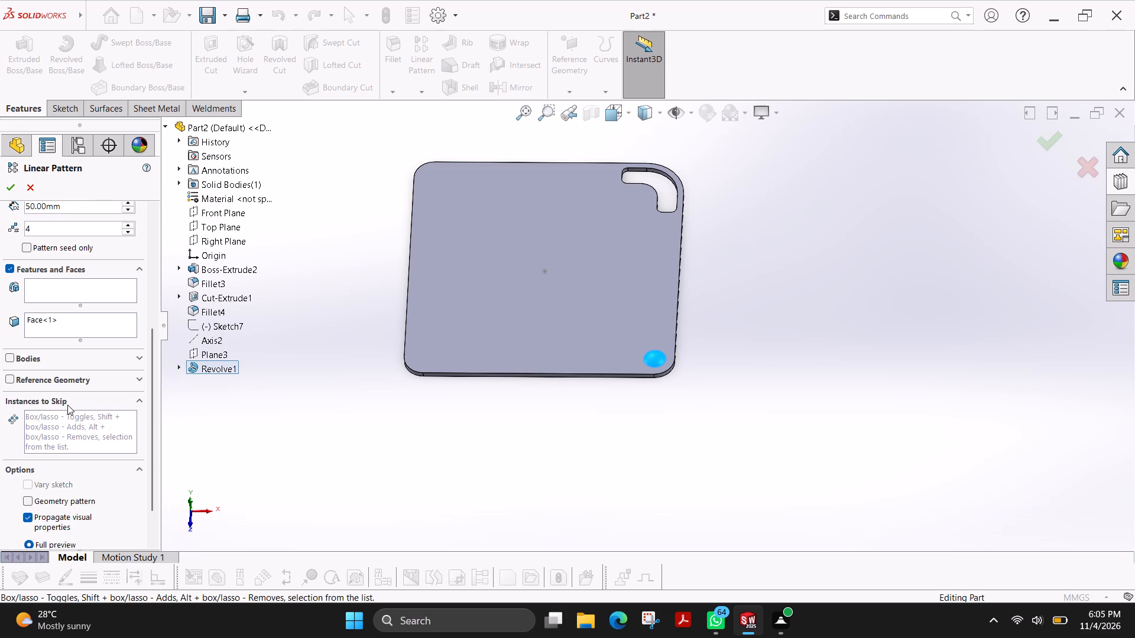
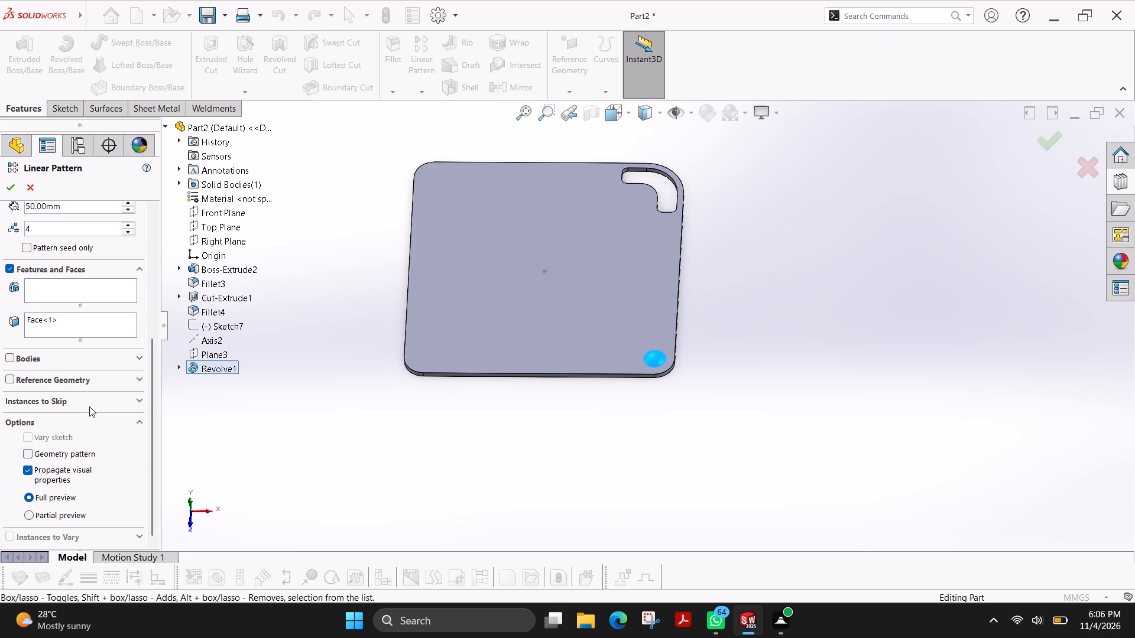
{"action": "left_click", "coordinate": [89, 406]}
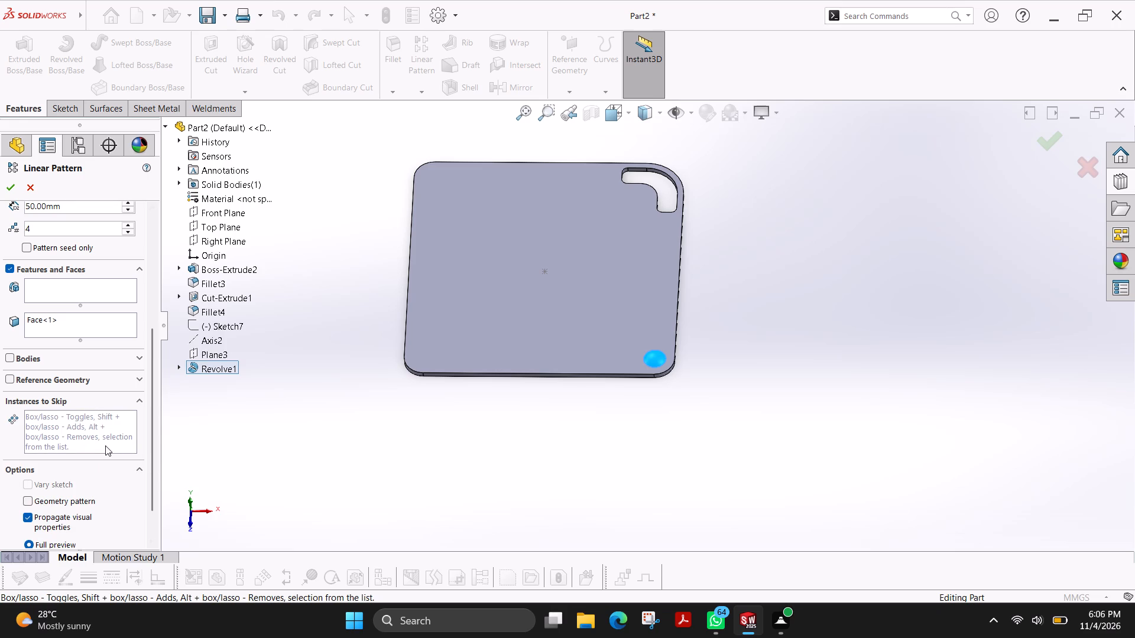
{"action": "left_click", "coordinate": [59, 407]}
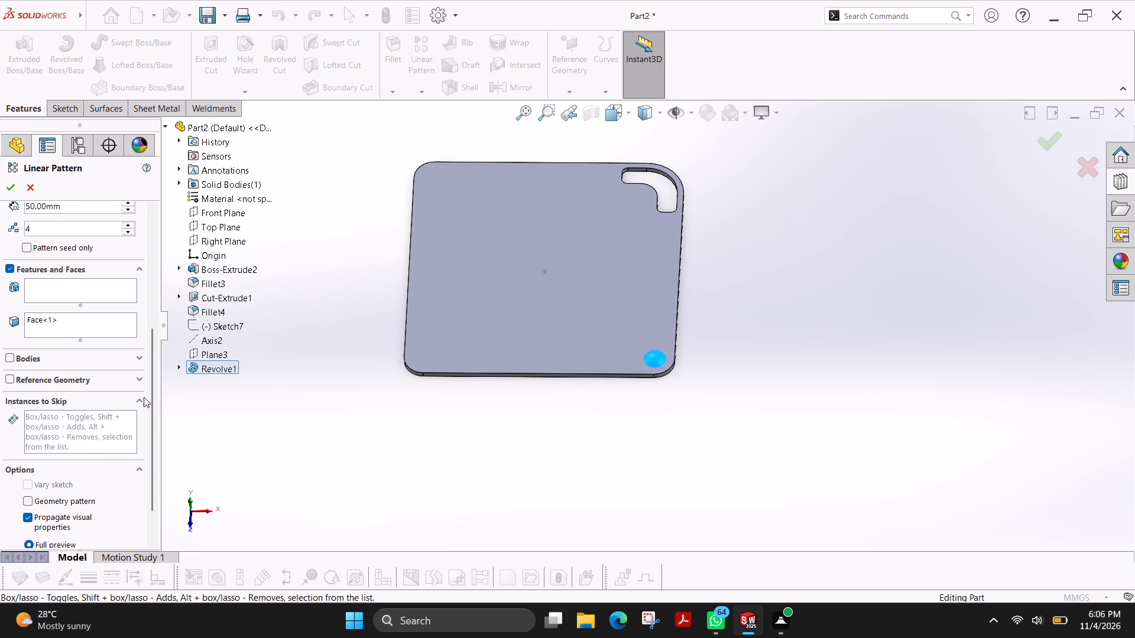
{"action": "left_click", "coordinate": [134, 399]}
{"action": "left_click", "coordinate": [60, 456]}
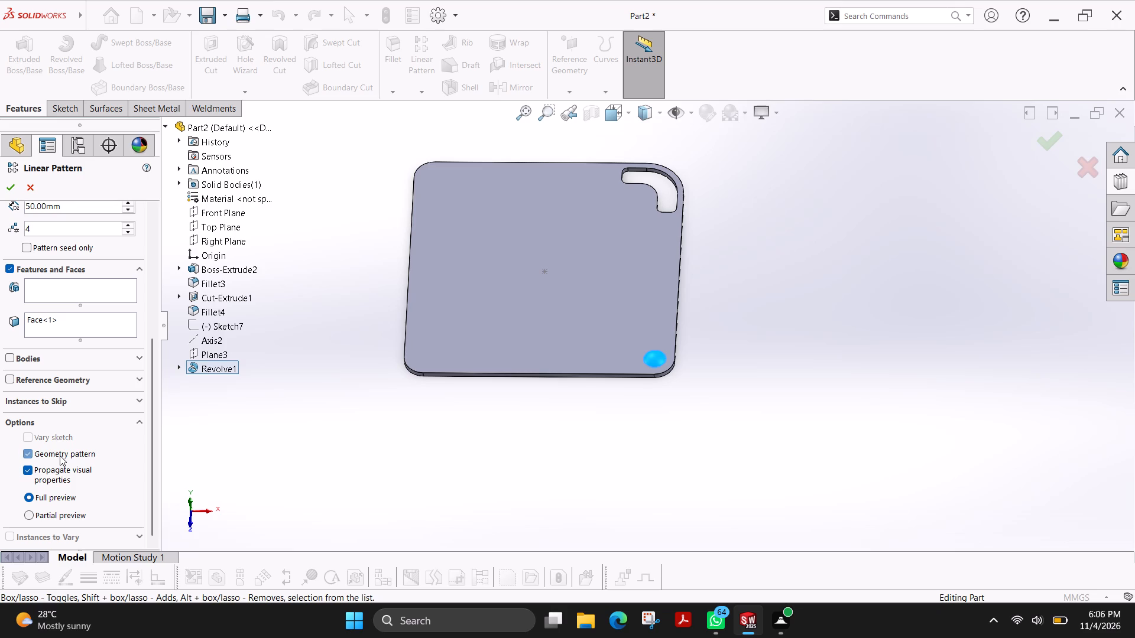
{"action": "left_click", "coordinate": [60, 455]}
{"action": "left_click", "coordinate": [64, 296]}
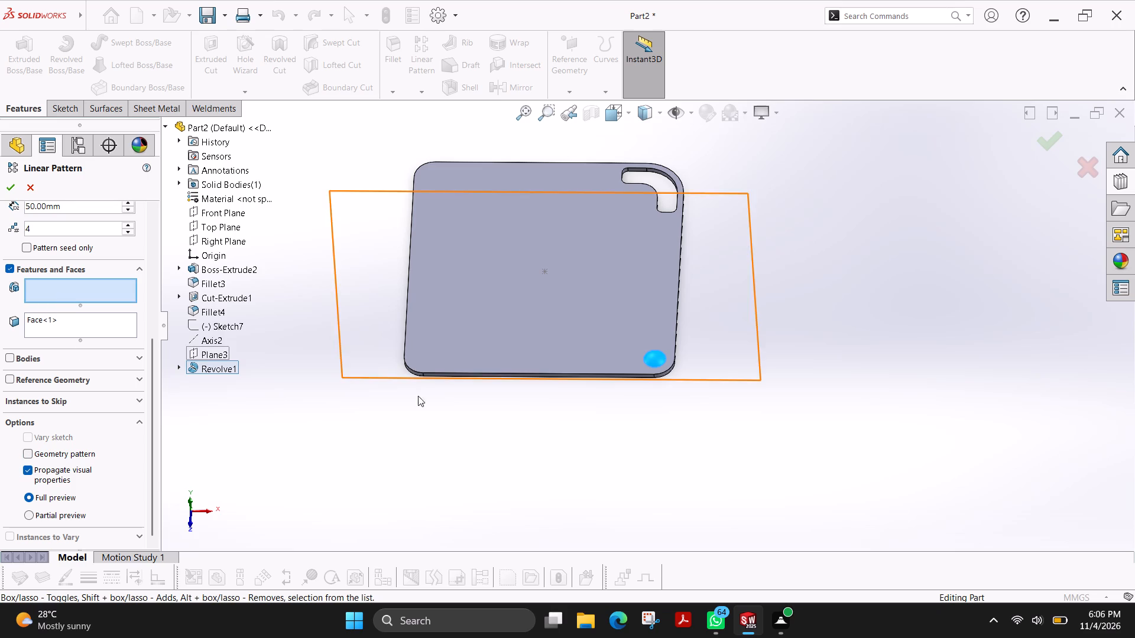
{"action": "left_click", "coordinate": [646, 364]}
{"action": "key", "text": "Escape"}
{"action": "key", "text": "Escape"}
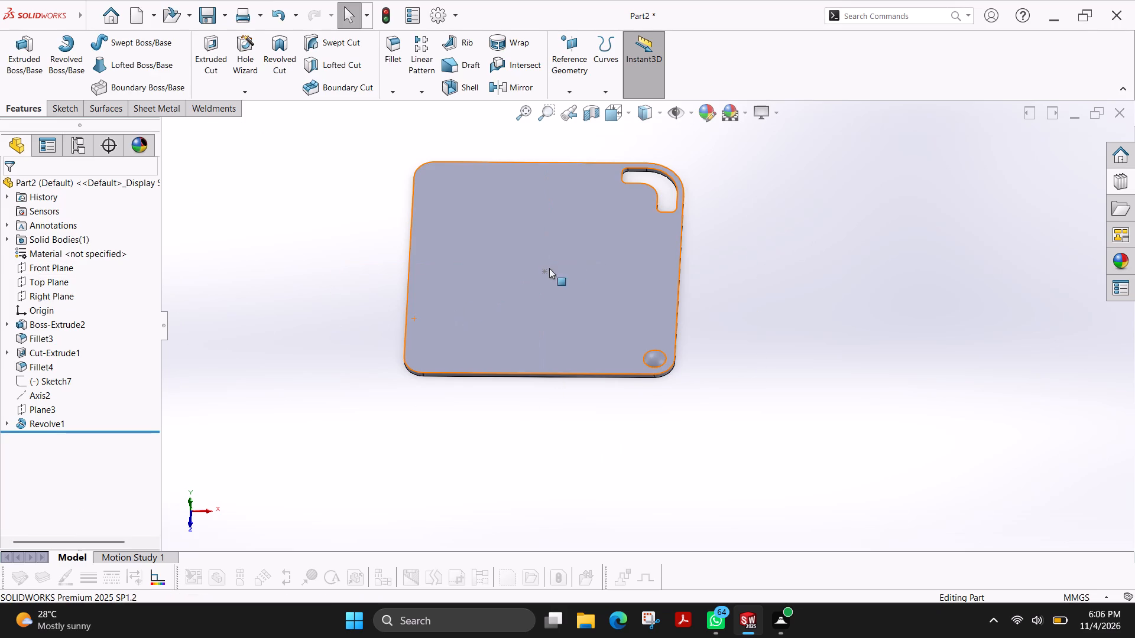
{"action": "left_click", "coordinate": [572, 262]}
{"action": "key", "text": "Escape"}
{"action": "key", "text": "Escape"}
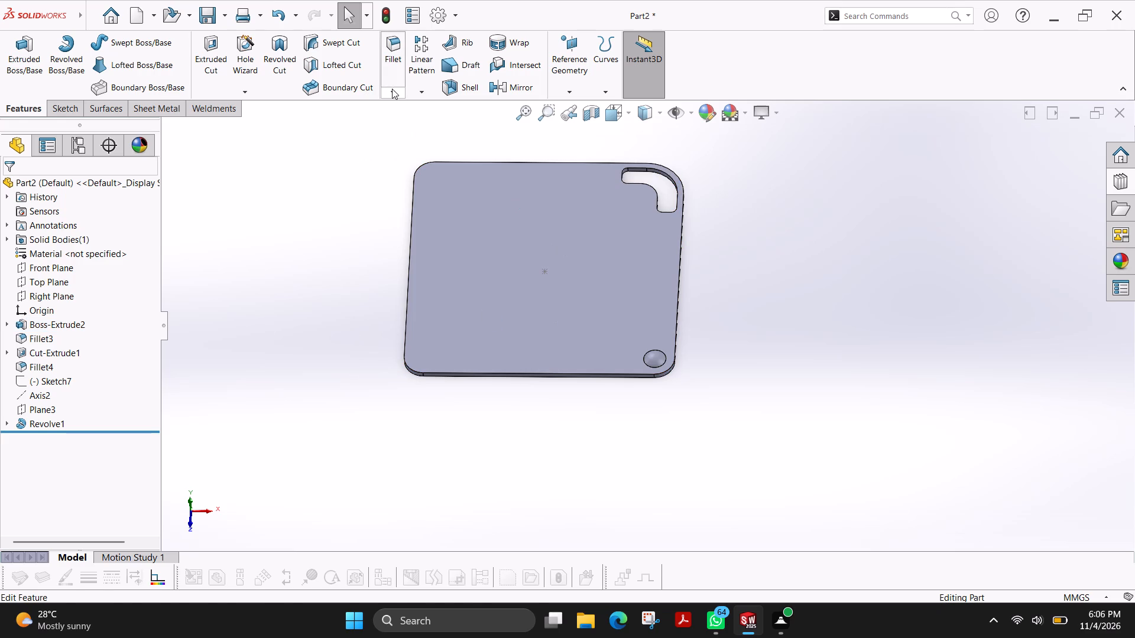
Start a fresh Linear Pattern and go through its direction, feature and preview settings.
{"action": "left_click", "coordinate": [421, 74]}
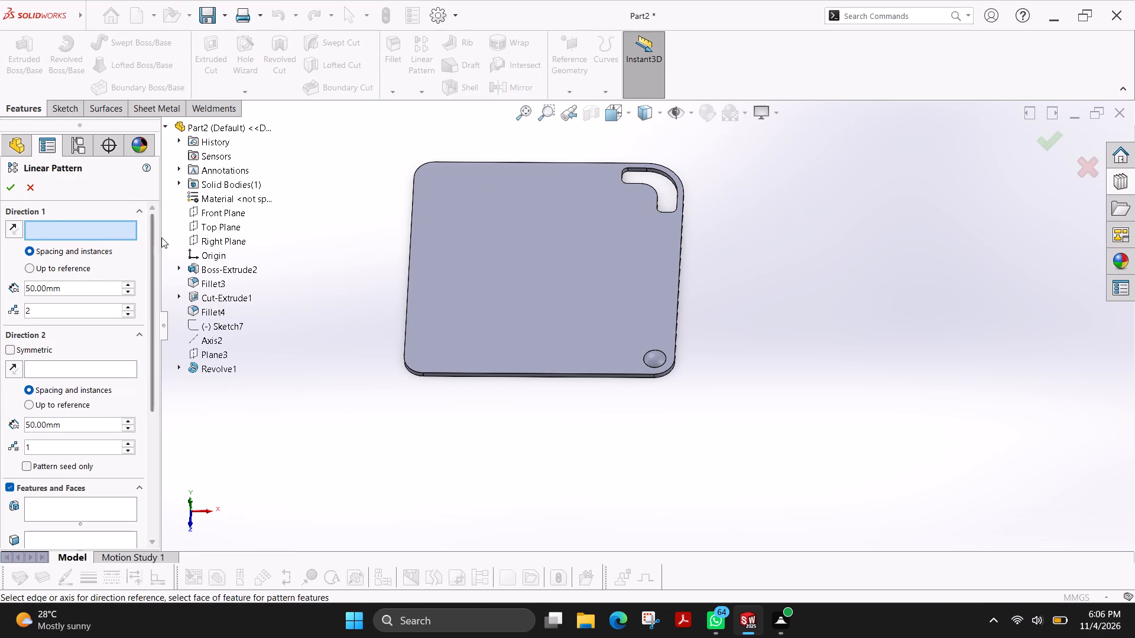
{"action": "scroll", "coordinate": [153, 237], "scroll_direction": "up", "scroll_amount": 3}
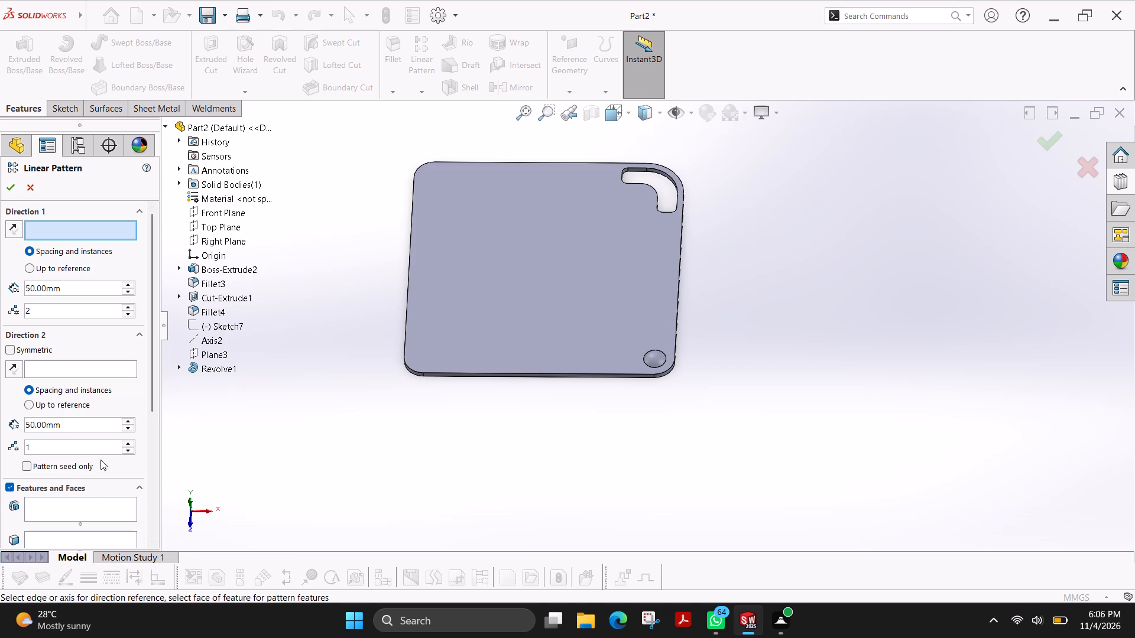
{"action": "scroll", "coordinate": [87, 485], "scroll_direction": "down", "scroll_amount": 7}
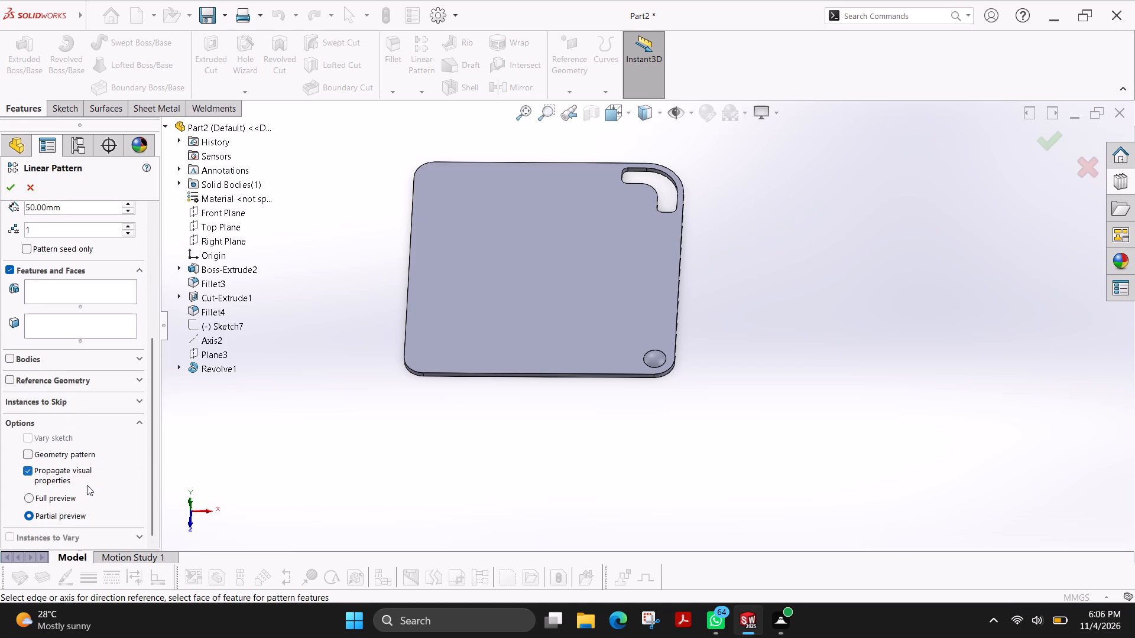
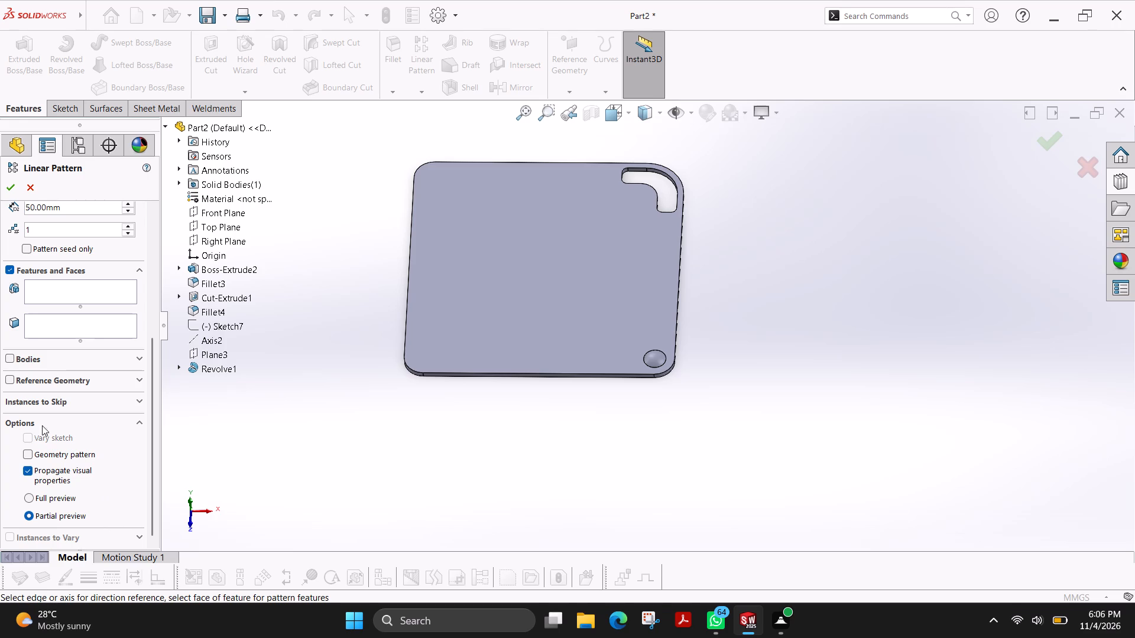
Choose the revolved dome as the feature for the linear pattern.
{"action": "scroll", "coordinate": [154, 242], "scroll_direction": "up", "scroll_amount": 3}
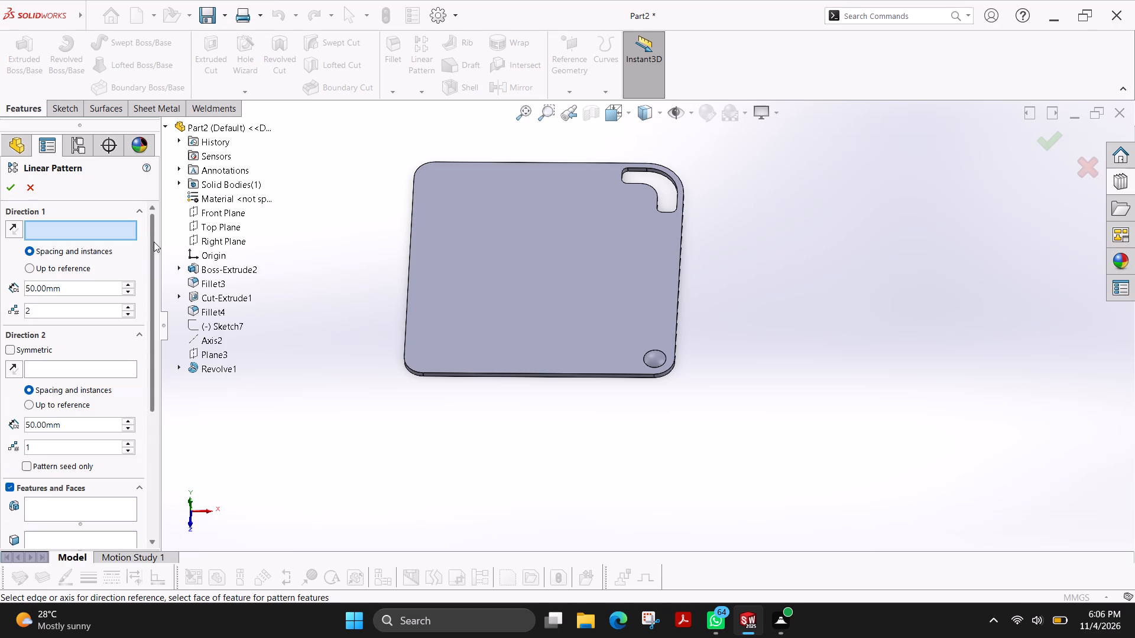
{"action": "scroll", "coordinate": [154, 242], "scroll_direction": "up", "scroll_amount": 1}
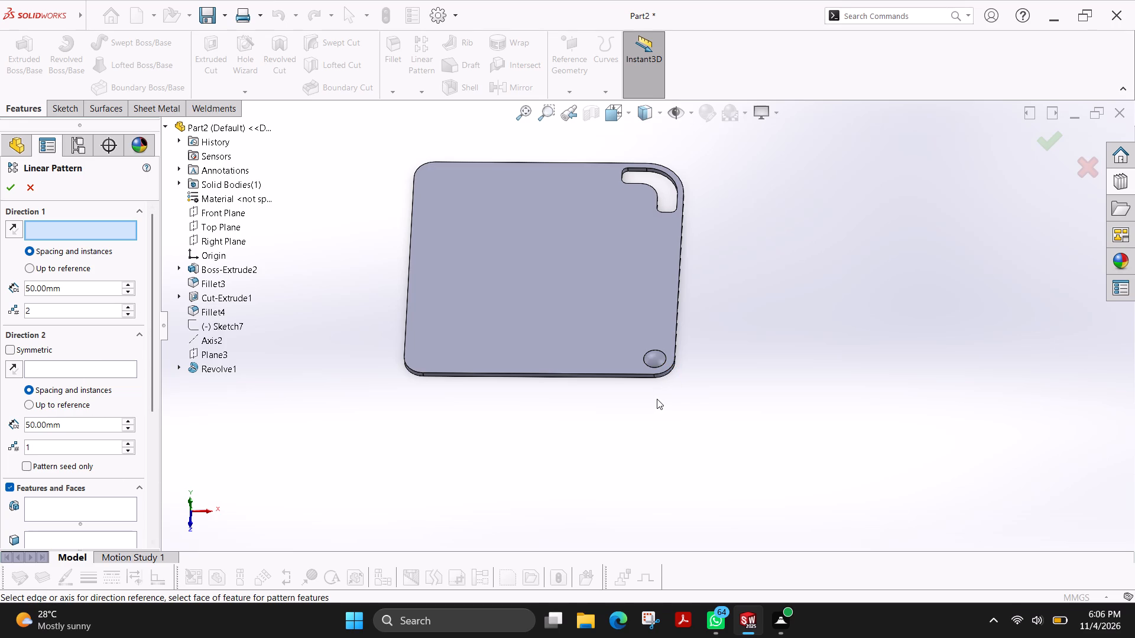
{"action": "right_click", "coordinate": [219, 369]}
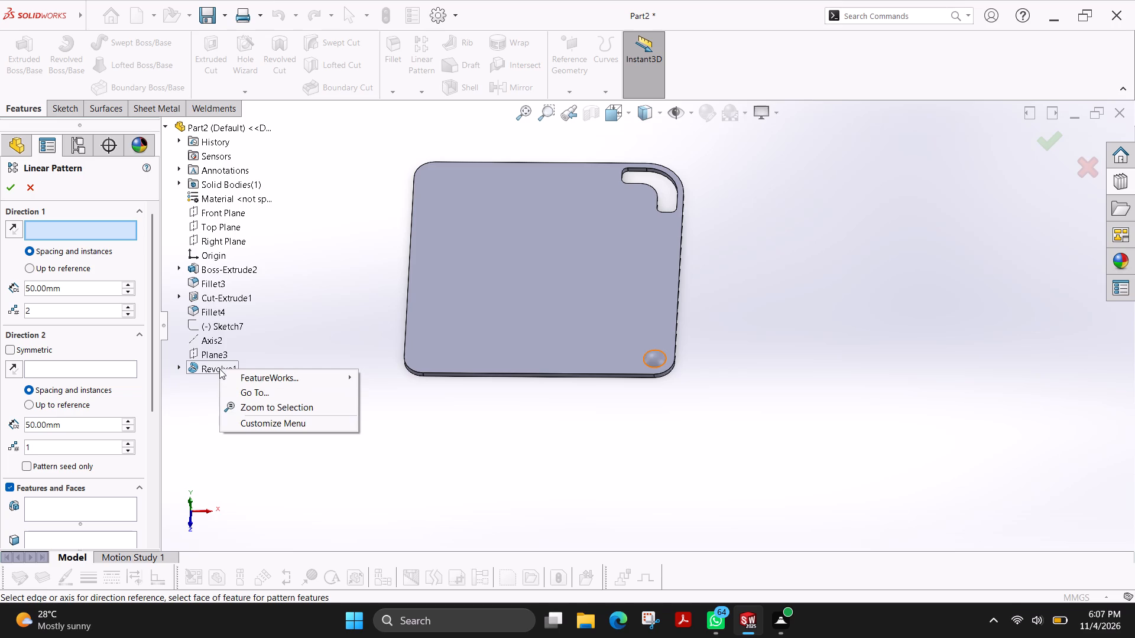
{"action": "left_click", "coordinate": [71, 512]}
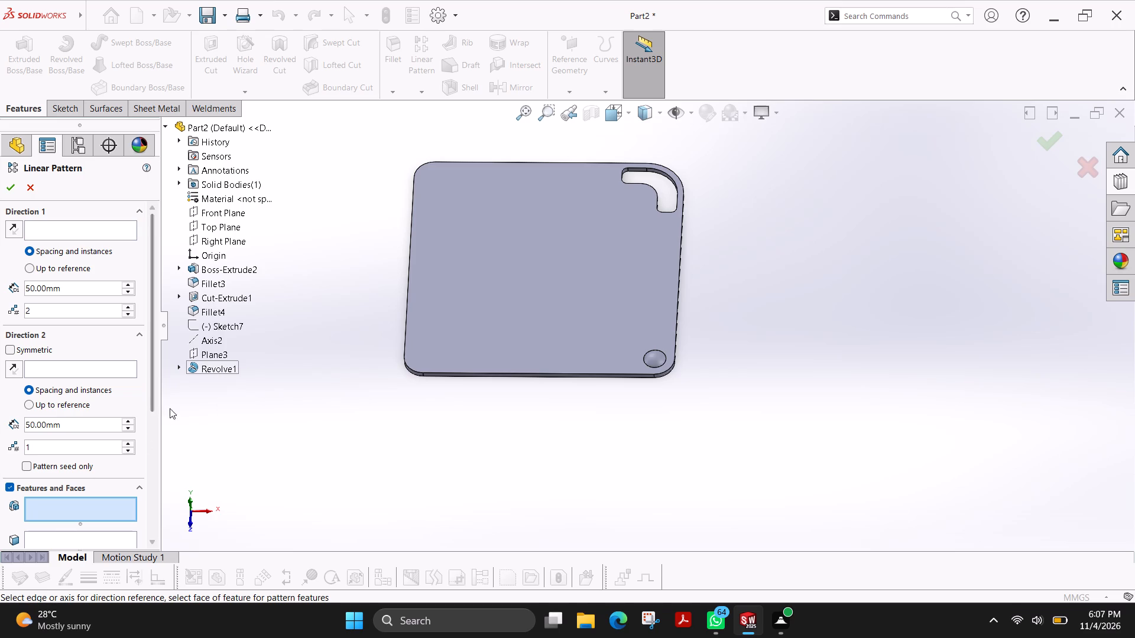
{"action": "left_click", "coordinate": [205, 367]}
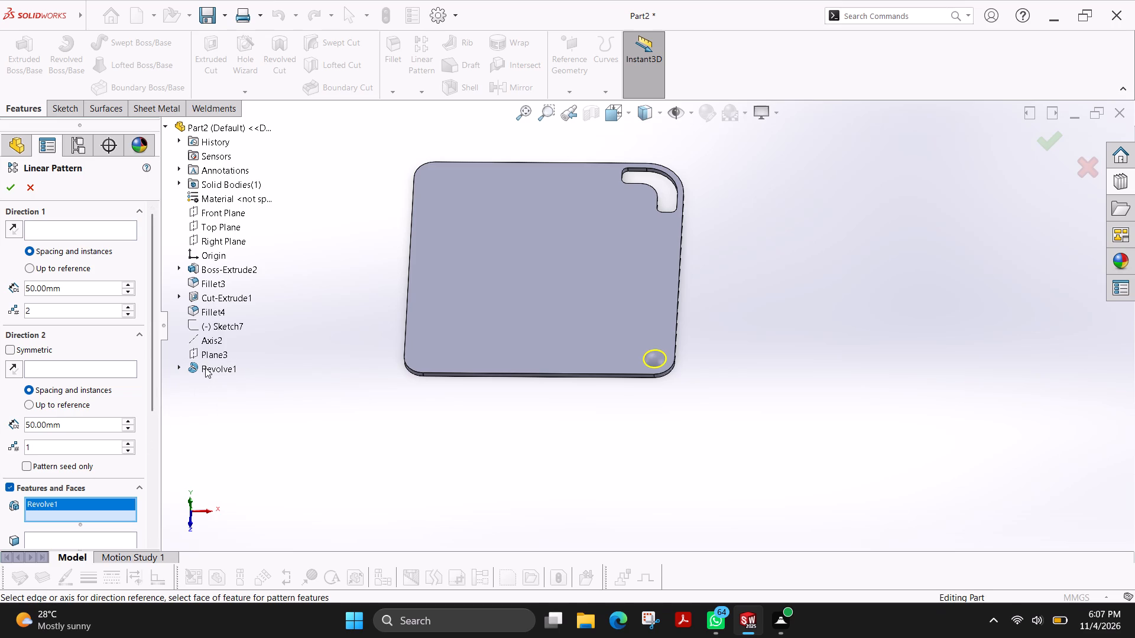
Set the pattern's first direction along the plate's left side edge with 60 mm spacing.
{"action": "scroll", "coordinate": [638, 359], "scroll_direction": "up", "scroll_amount": 9}
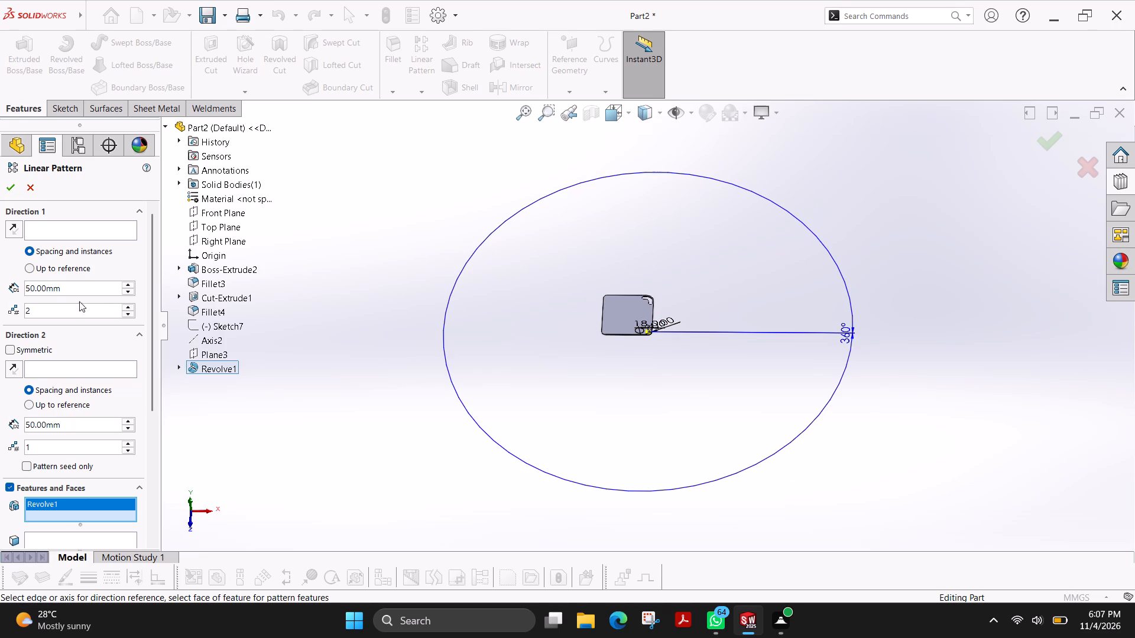
{"action": "left_click", "coordinate": [128, 290]}
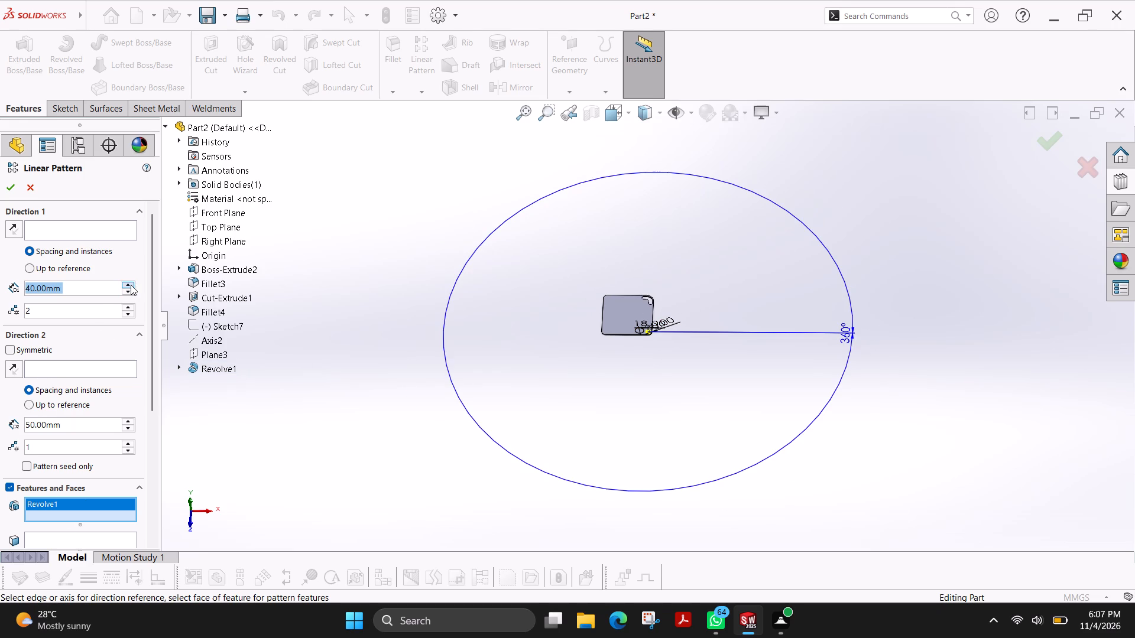
{"action": "double_click", "coordinate": [128, 286]}
{"action": "left_click", "coordinate": [49, 226]}
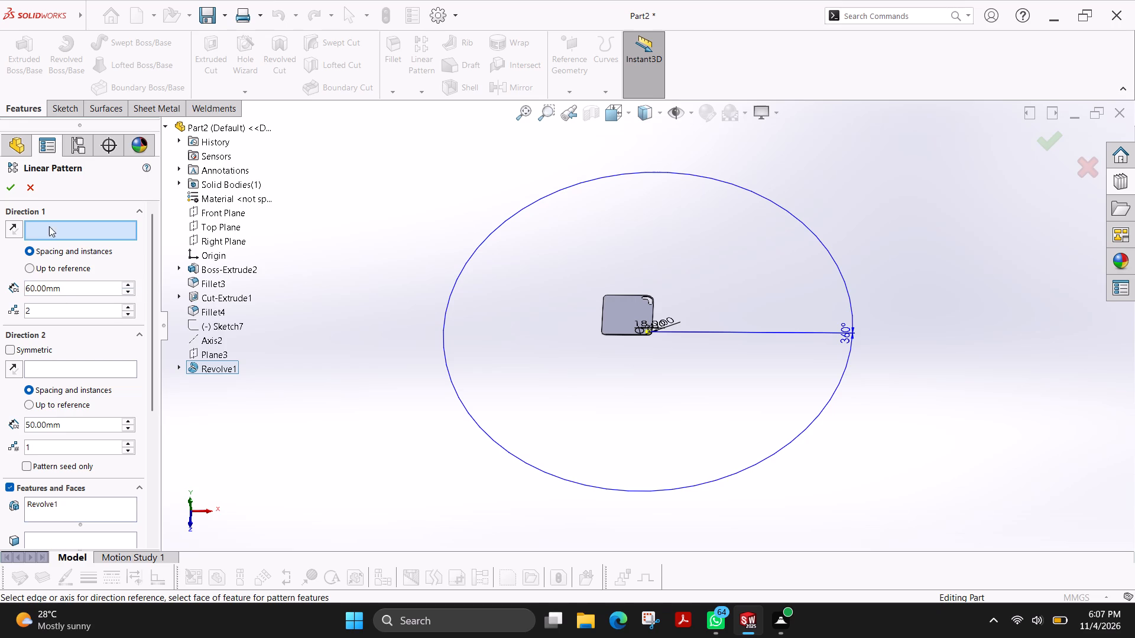
{"action": "left_click", "coordinate": [603, 320]}
Set the second direction along the plate's bottom edge with 4 instances, reversed so the copies run across the plate.
{"action": "scroll", "coordinate": [646, 307], "scroll_direction": "down", "scroll_amount": 5}
{"action": "scroll", "coordinate": [660, 354], "scroll_direction": "down", "scroll_amount": 4}
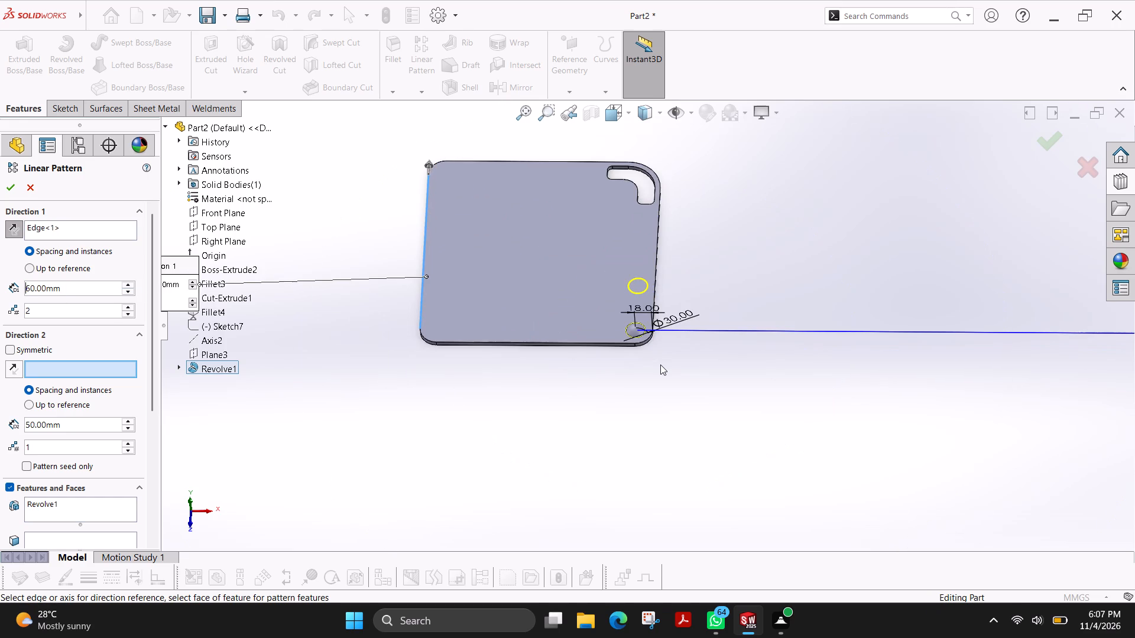
{"action": "scroll", "coordinate": [477, 224], "scroll_direction": "down", "scroll_amount": 4}
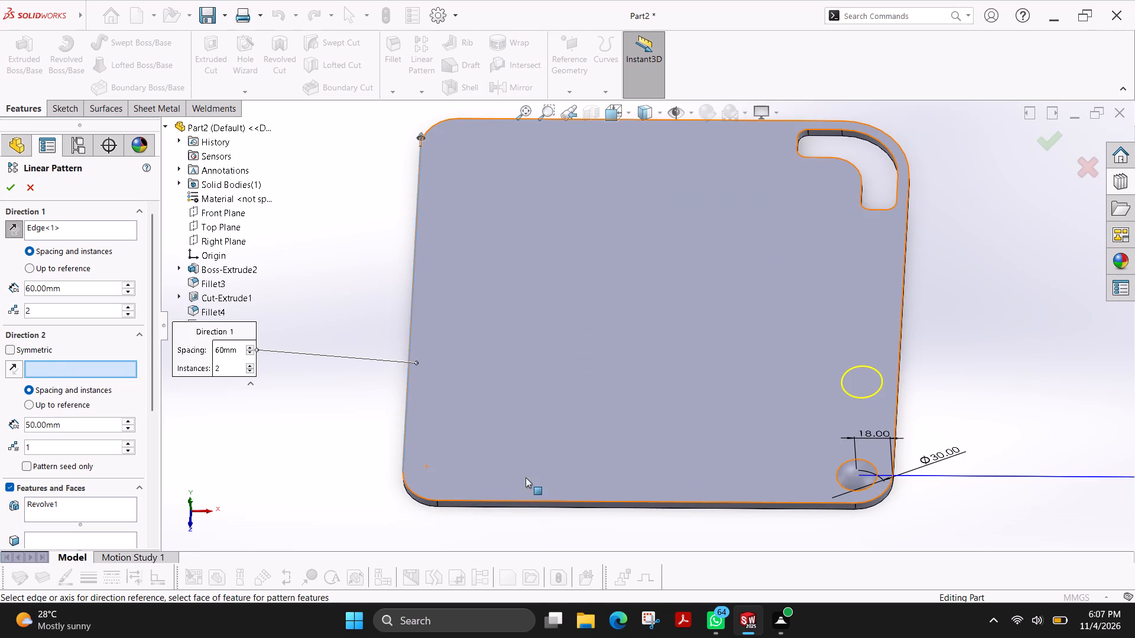
{"action": "left_click", "coordinate": [618, 501]}
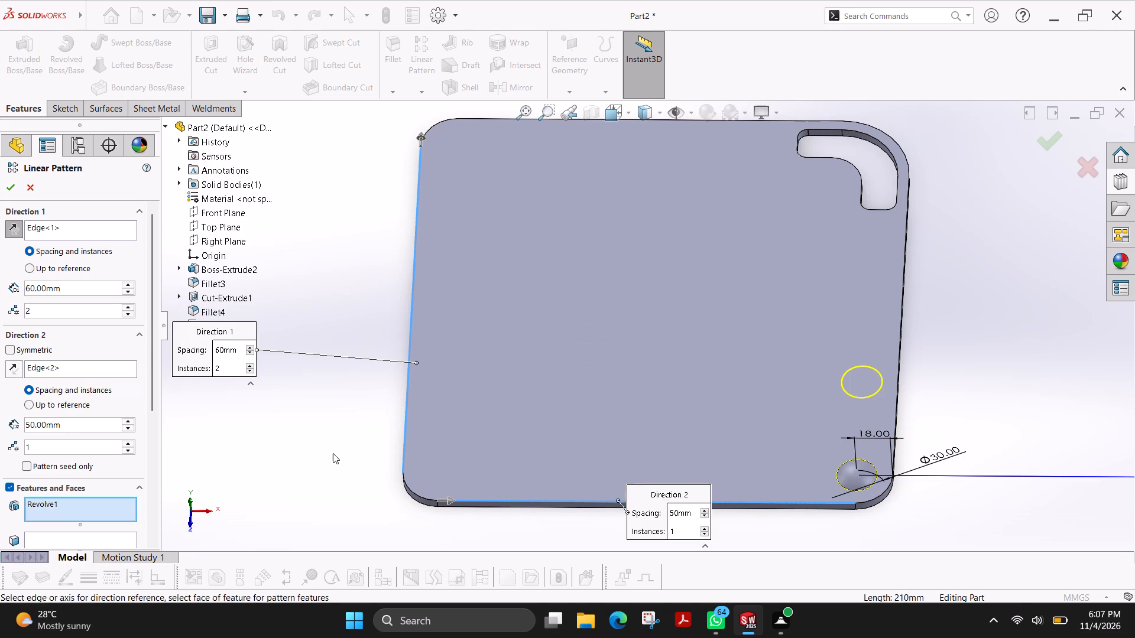
{"action": "triple_click", "coordinate": [129, 444]}
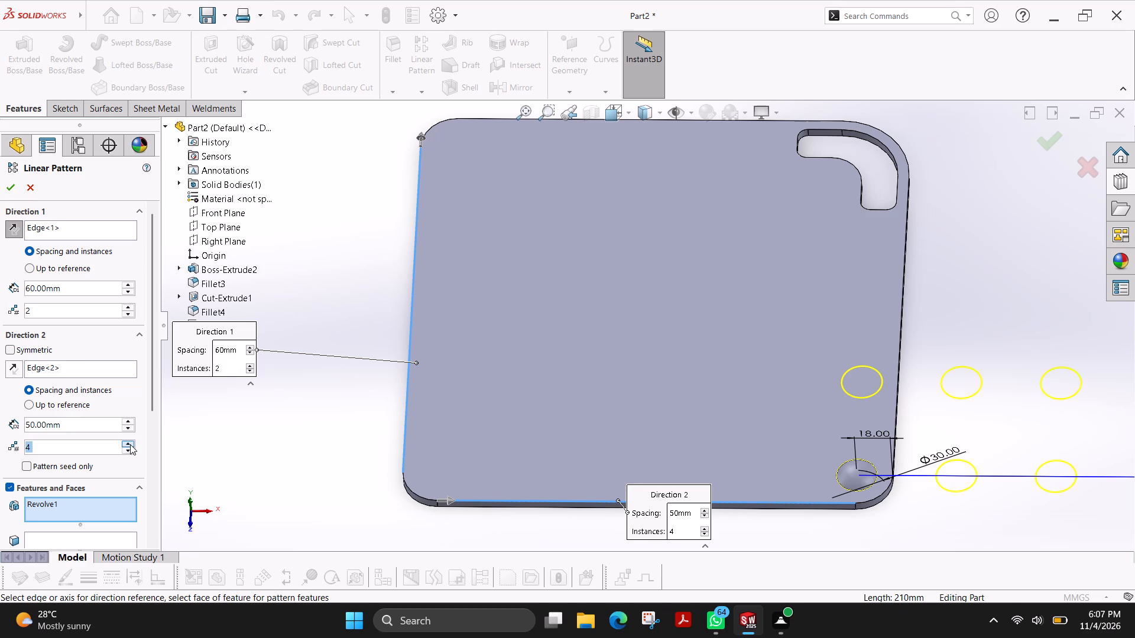
{"action": "left_click", "coordinate": [11, 369]}
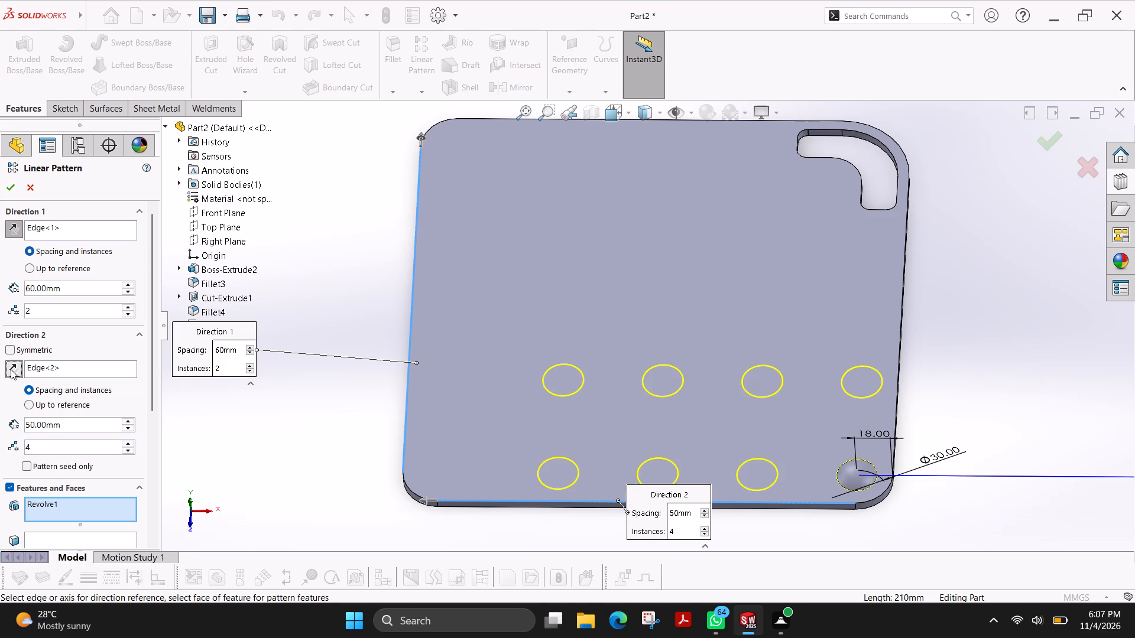
Raise the first direction to 6 instances and set its spacing to 30 mm.
{"action": "left_click", "coordinate": [14, 230]}
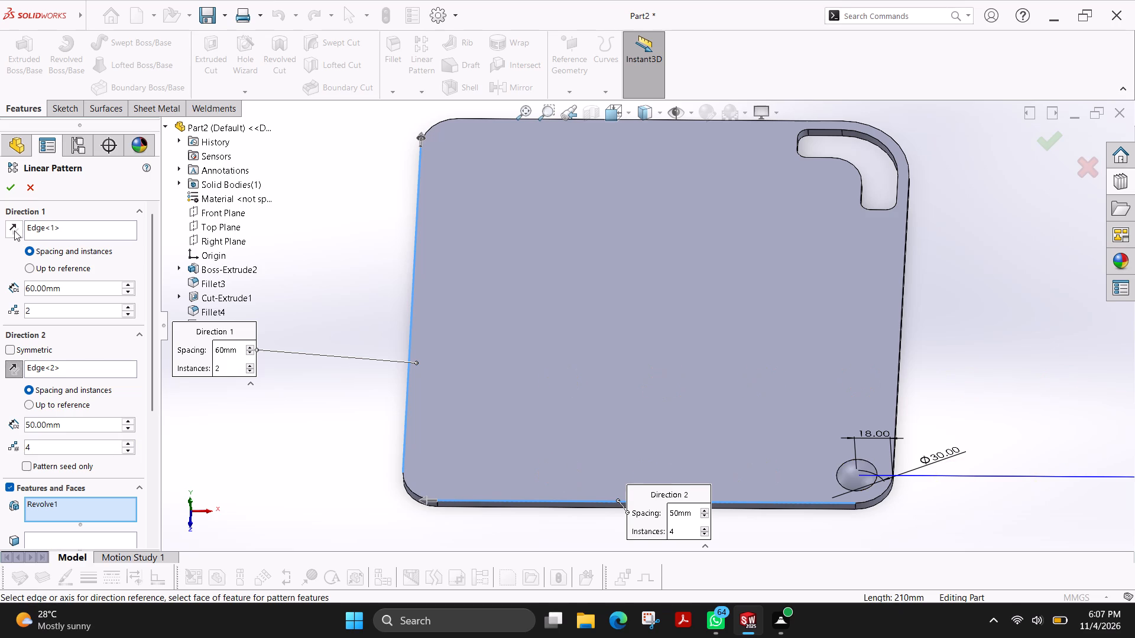
{"action": "left_click", "coordinate": [14, 230]}
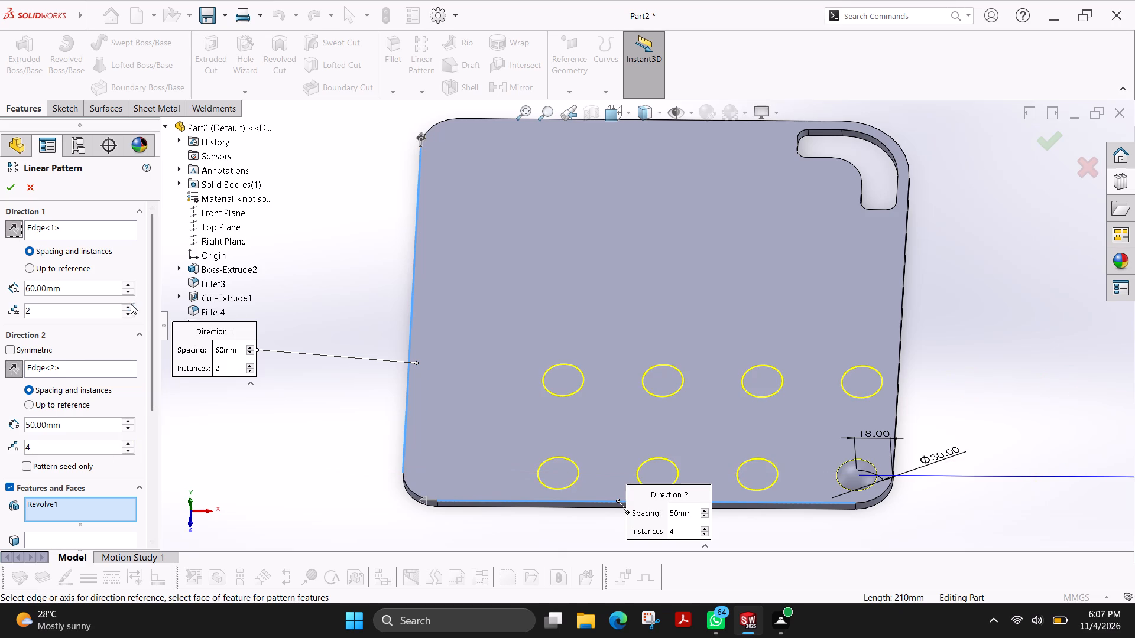
{"action": "double_click", "coordinate": [131, 305]}
{"action": "left_click", "coordinate": [131, 305]}
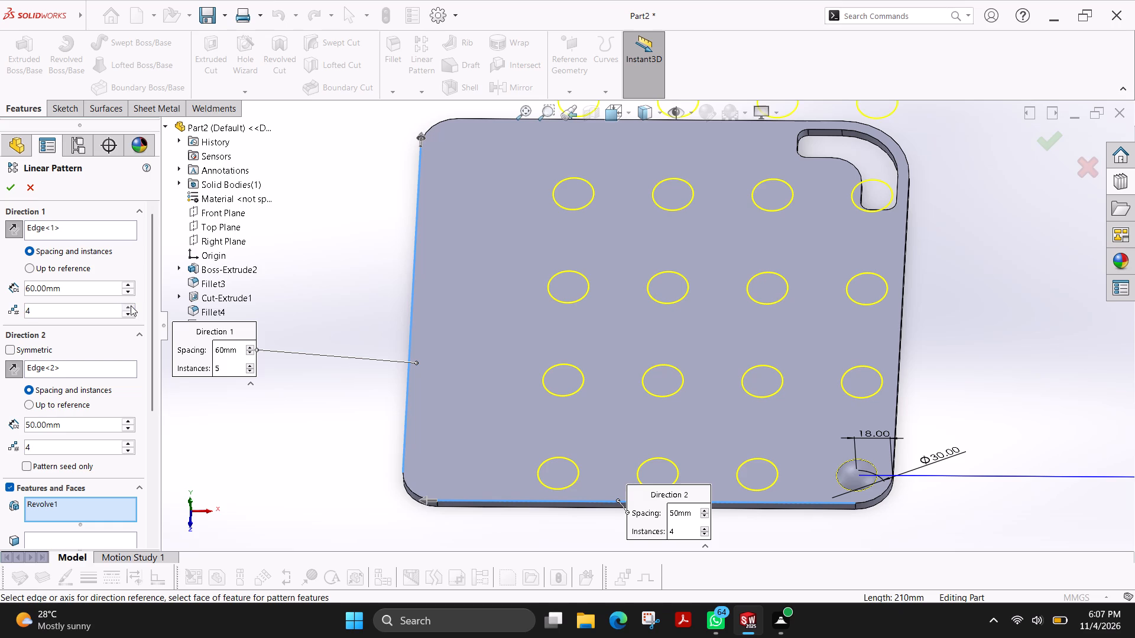
{"action": "left_click", "coordinate": [131, 305]}
{"action": "double_click", "coordinate": [97, 291]}
{"action": "type", "text": "30"}
{"action": "key", "text": "Return"}
Set the second direction to 30 mm spacing and 8 instances.
{"action": "double_click", "coordinate": [66, 427]}
{"action": "type", "text": "30"}
{"action": "key", "text": "Return"}
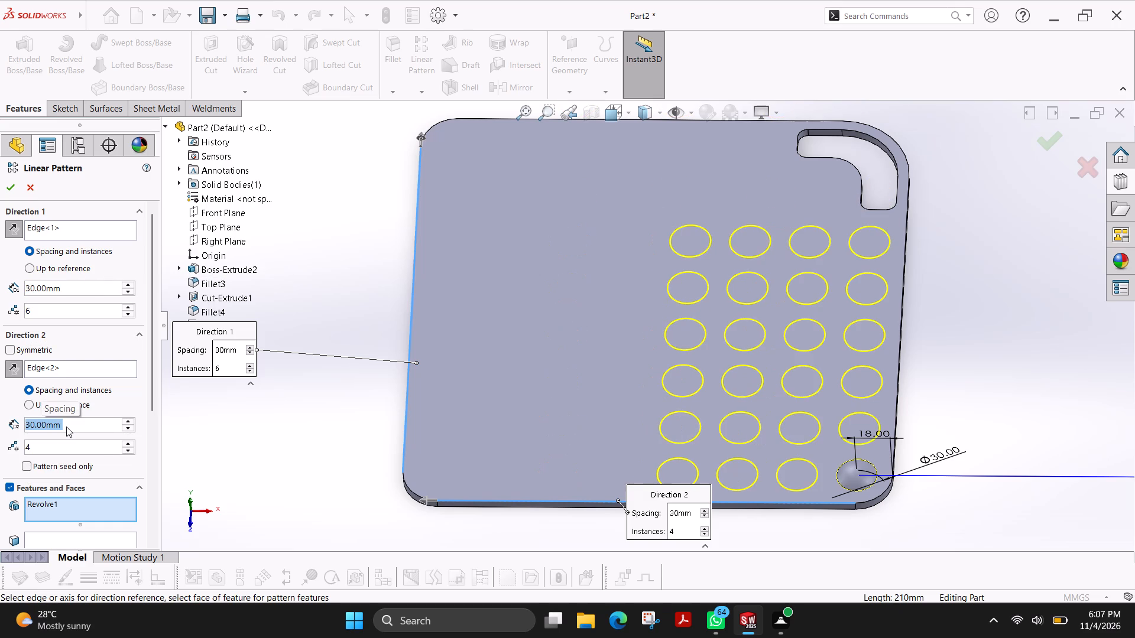
{"action": "left_click", "coordinate": [133, 444]}
{"action": "triple_click", "coordinate": [133, 444]}
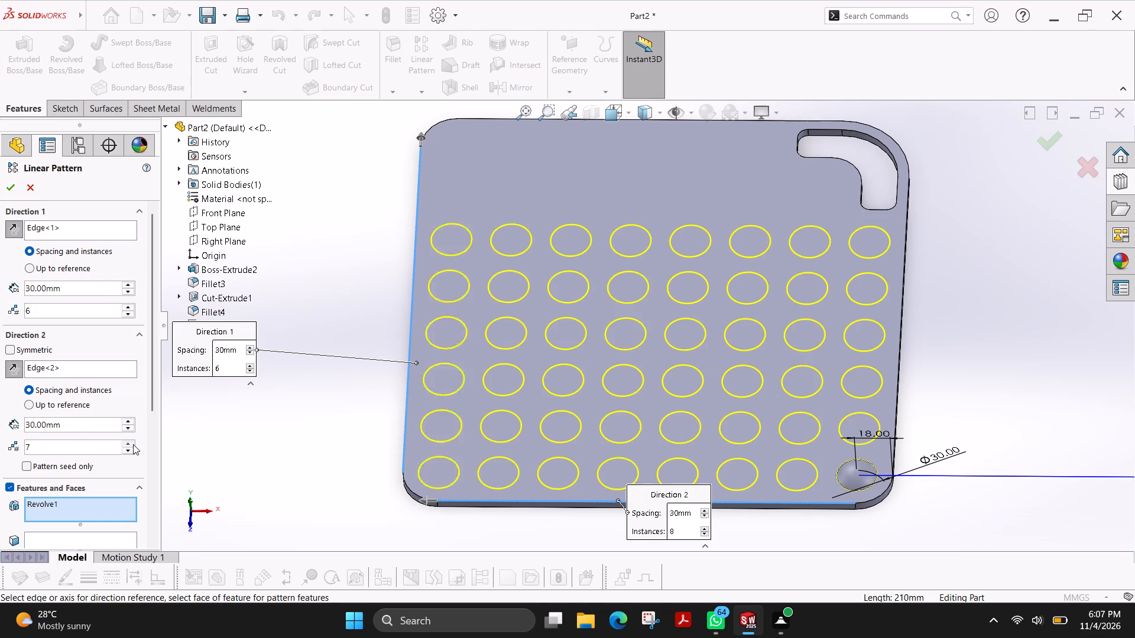
{"action": "left_click", "coordinate": [133, 444]}
{"action": "left_click", "coordinate": [127, 452]}
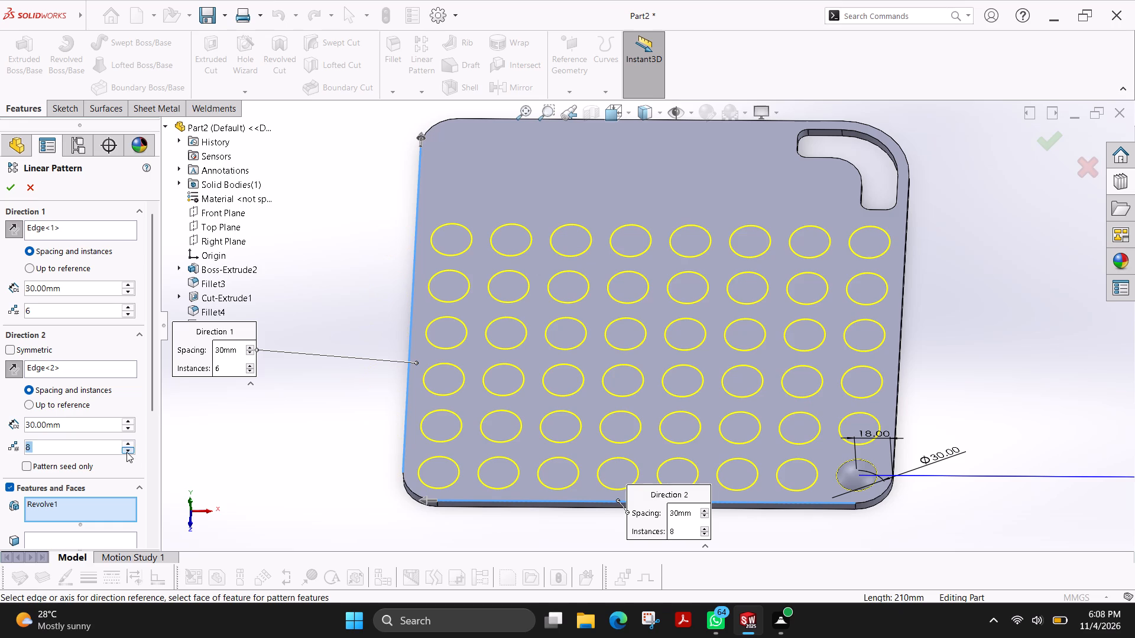
Set the first direction to 8 instances and create the linear pattern of domes.
{"action": "left_click", "coordinate": [129, 307]}
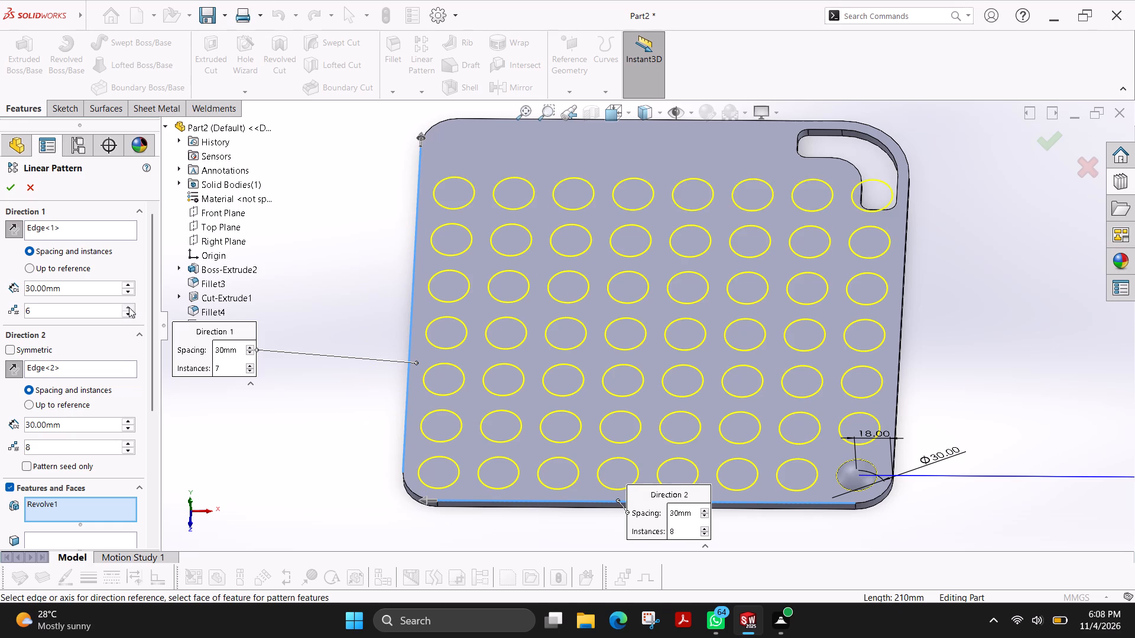
{"action": "left_click", "coordinate": [129, 307]}
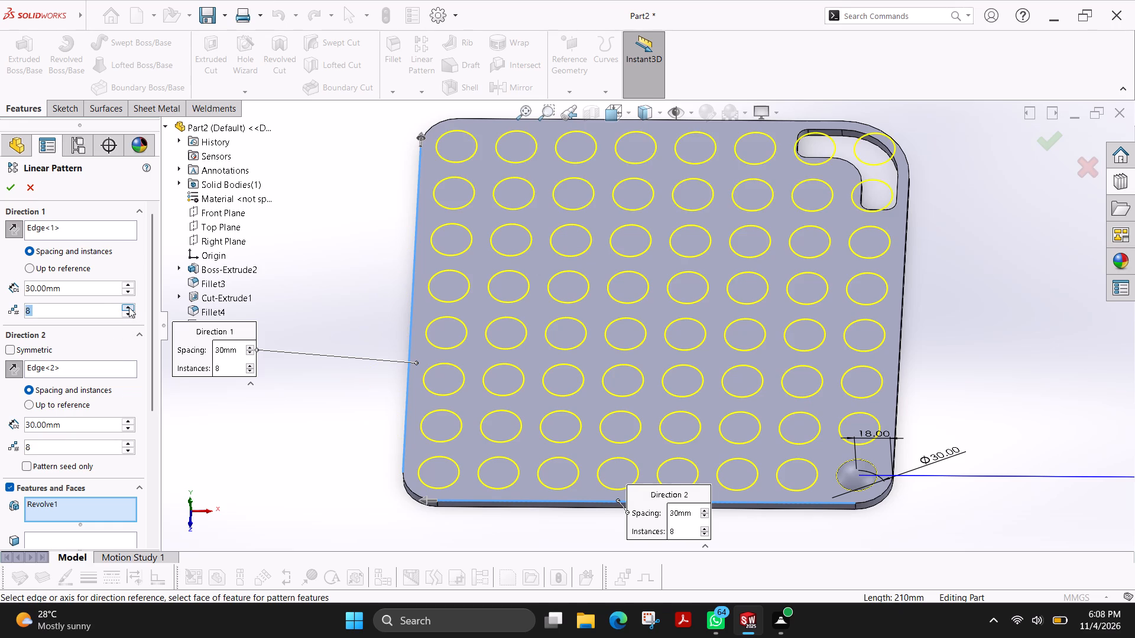
{"action": "left_click", "coordinate": [129, 307]}
{"action": "left_click", "coordinate": [123, 315]}
{"action": "left_click", "coordinate": [123, 315]}
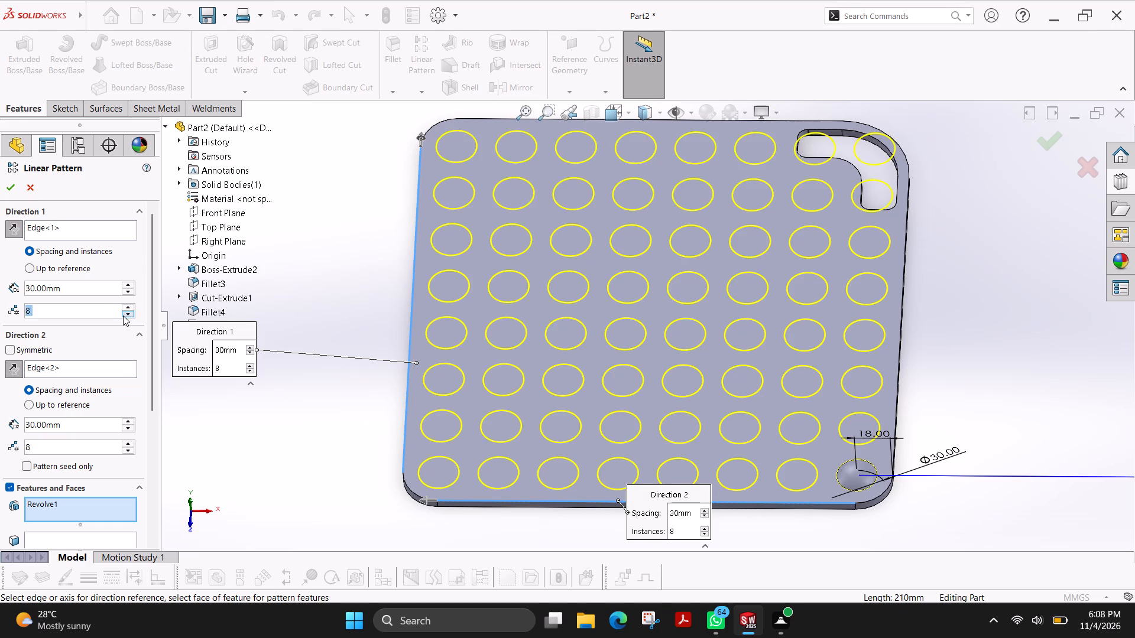
{"action": "left_click", "coordinate": [131, 308]}
{"action": "scroll", "coordinate": [156, 381], "scroll_direction": "down", "scroll_amount": 4}
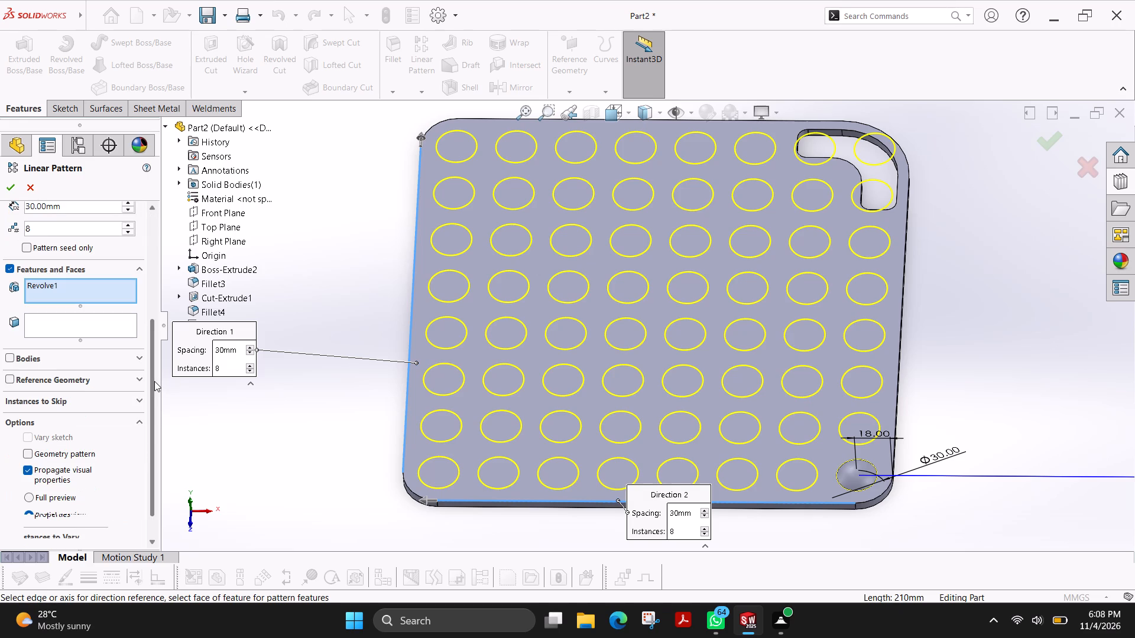
{"action": "scroll", "coordinate": [154, 381], "scroll_direction": "down", "scroll_amount": 4}
{"action": "scroll", "coordinate": [154, 381], "scroll_direction": "up", "scroll_amount": 4}
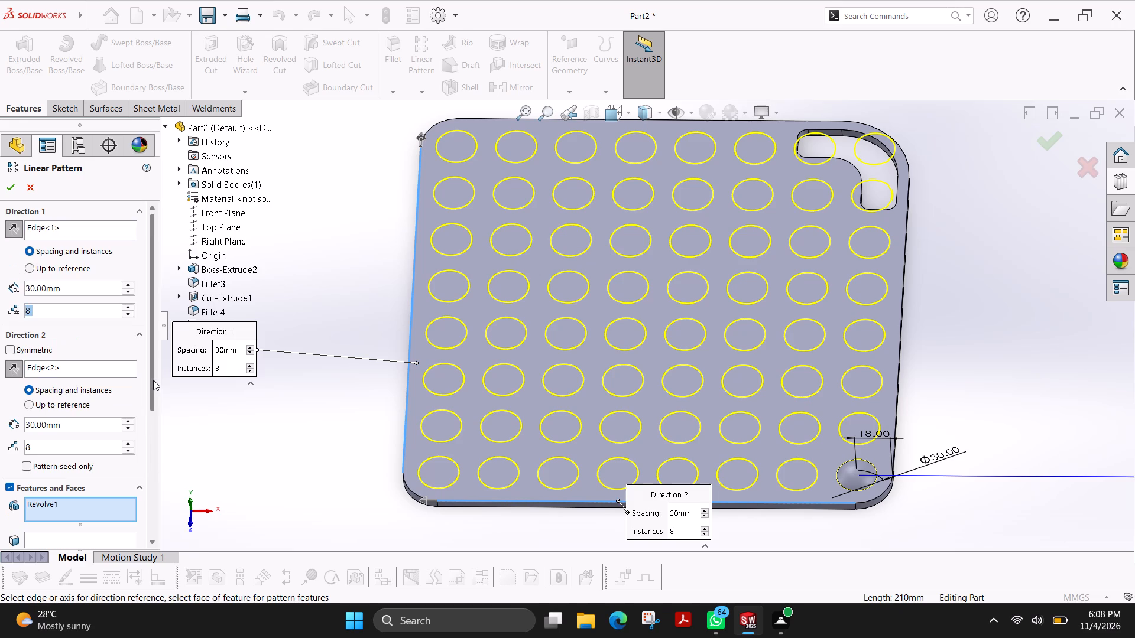
{"action": "left_click", "coordinate": [7, 188]}
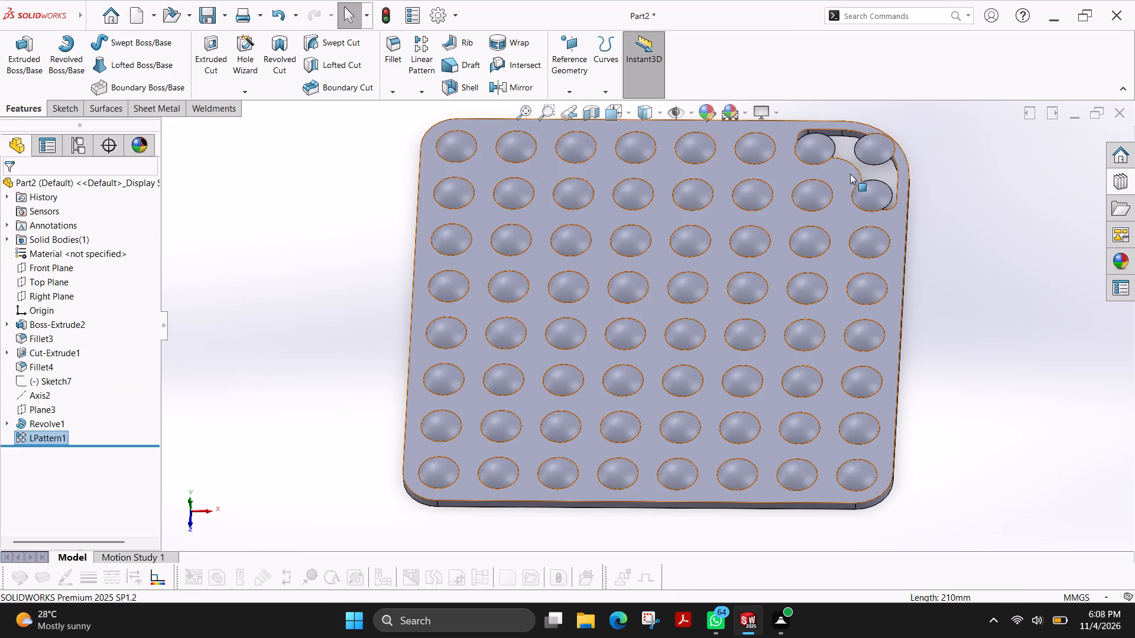
Delete the three patterned dome instances that overlap the L-shaped corner slot, keeping the rest of the pattern.
{"action": "scroll", "coordinate": [850, 174], "scroll_direction": "down", "scroll_amount": 3}
{"action": "left_click", "coordinate": [751, 155]}
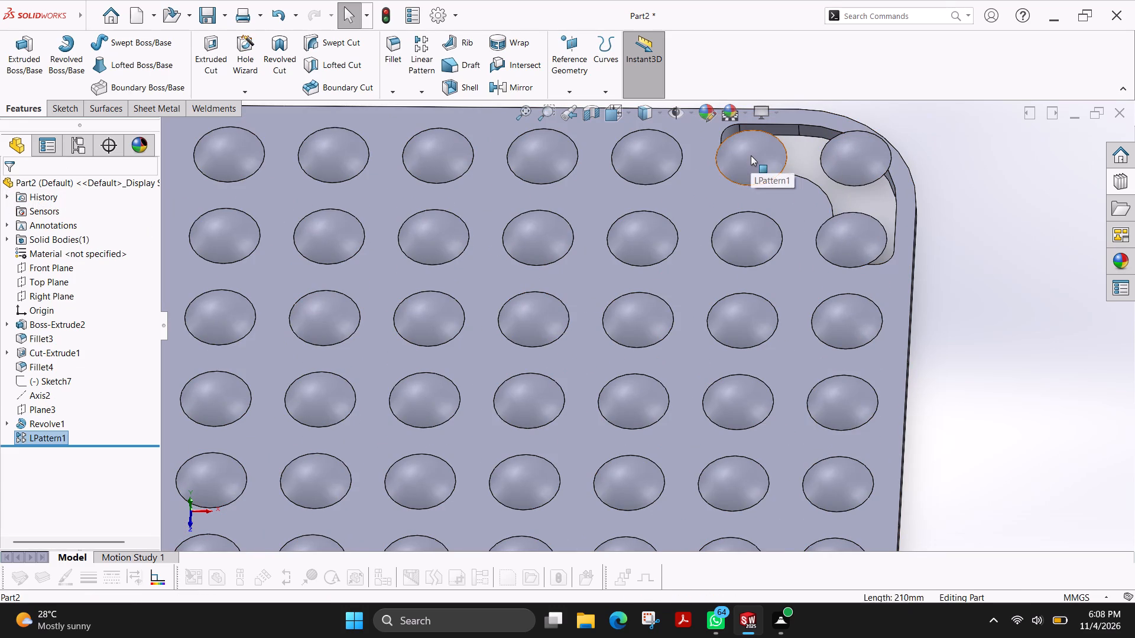
{"action": "right_click", "coordinate": [758, 155]}
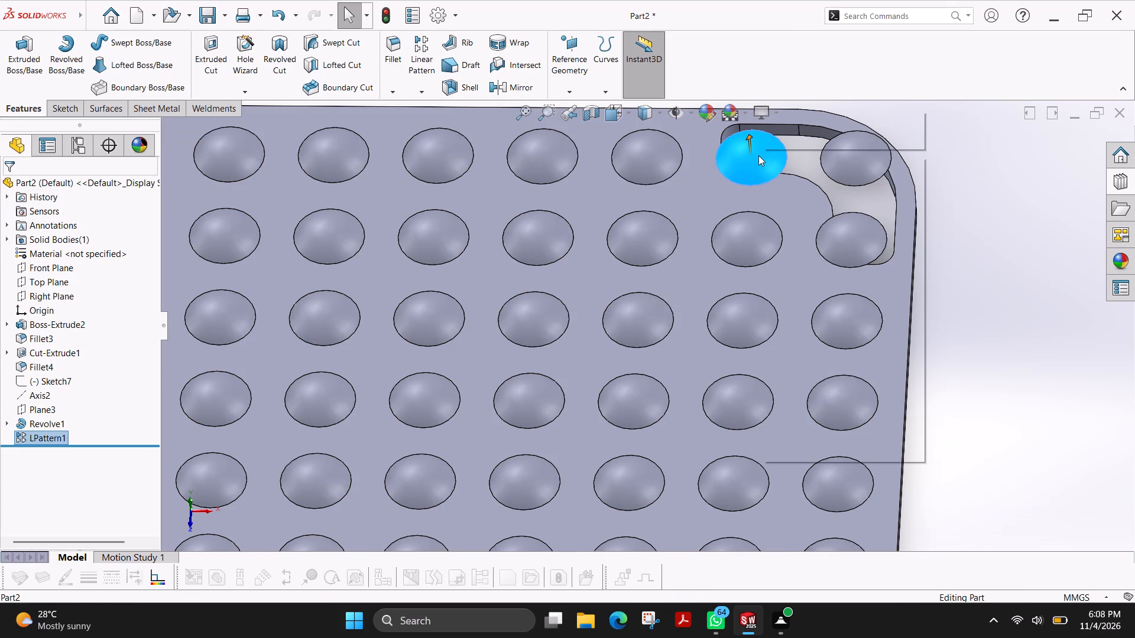
{"action": "left_click", "coordinate": [826, 343]}
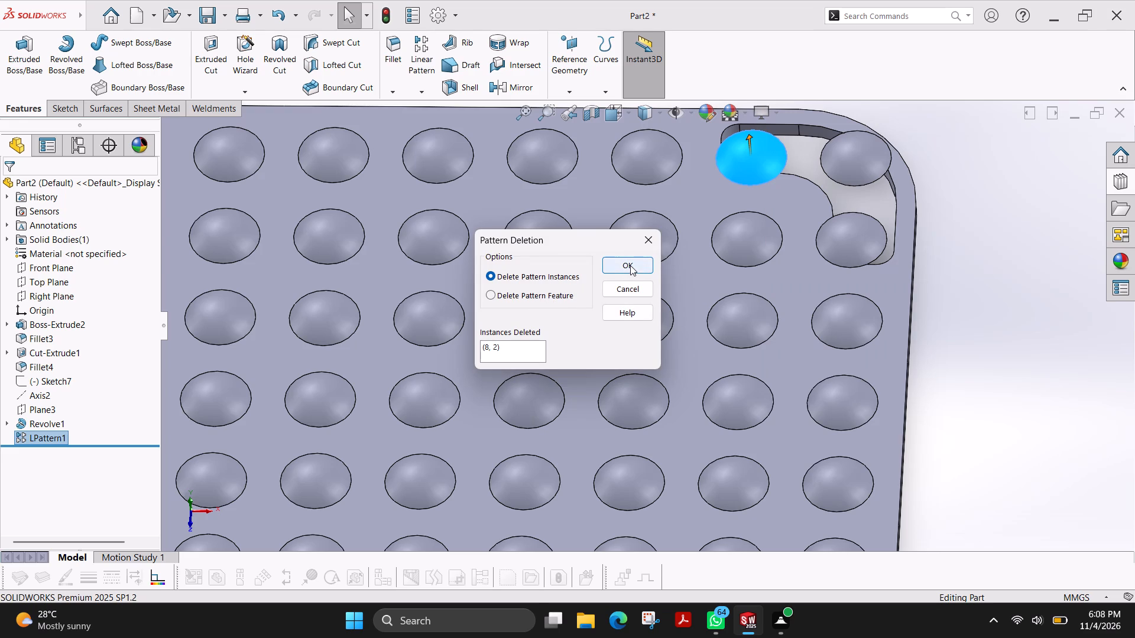
{"action": "left_click", "coordinate": [630, 265]}
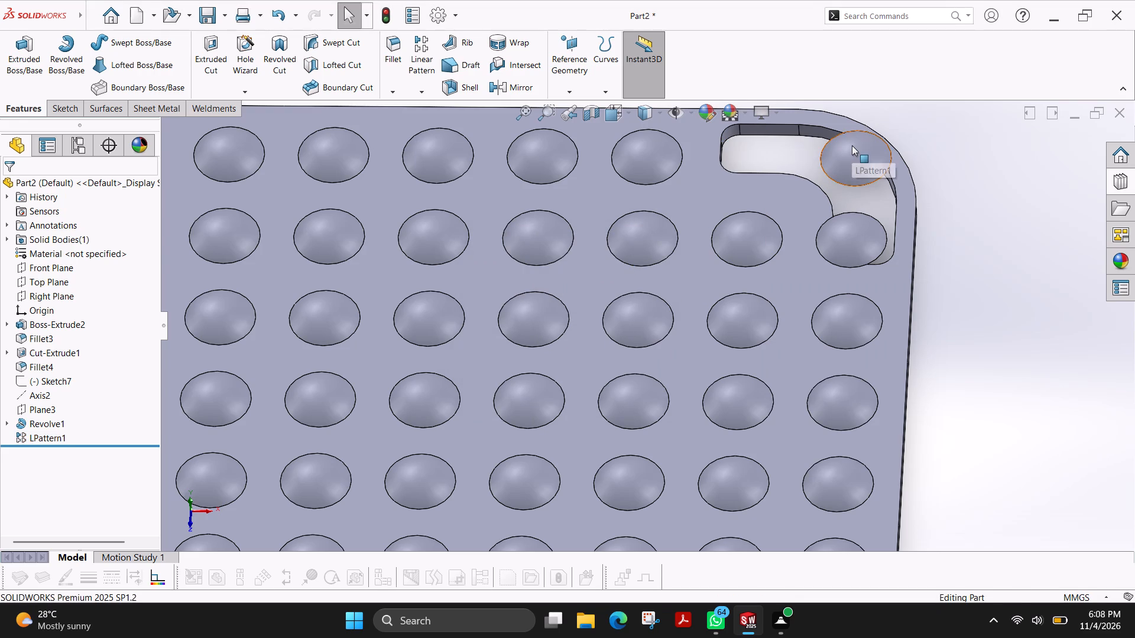
{"action": "right_click", "coordinate": [852, 145]}
{"action": "left_click", "coordinate": [923, 337]}
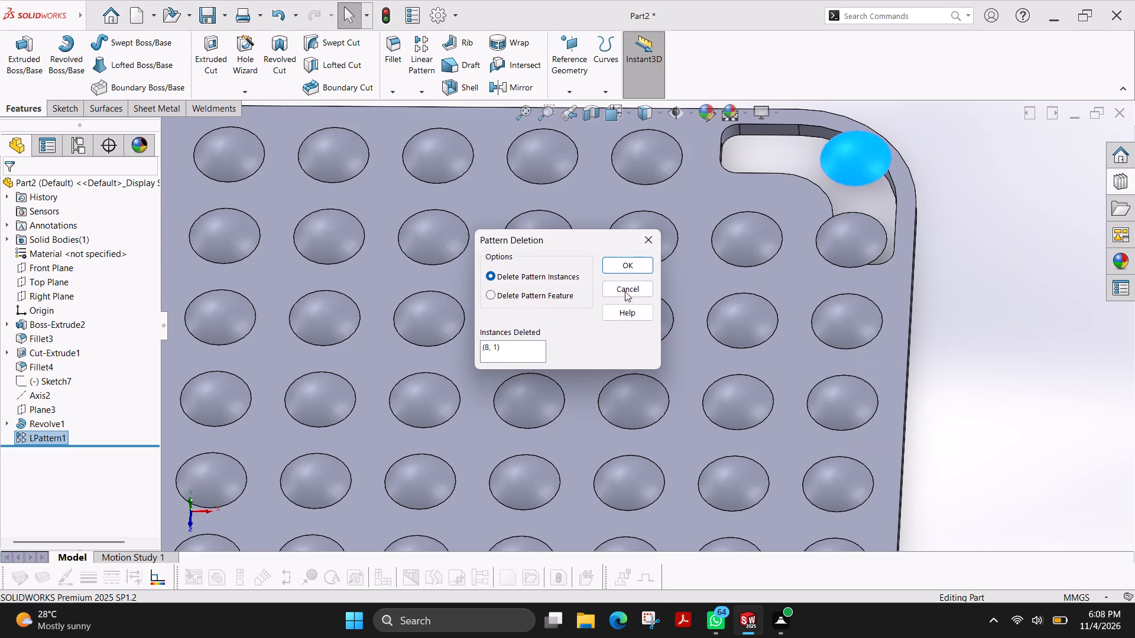
{"action": "left_click", "coordinate": [620, 267]}
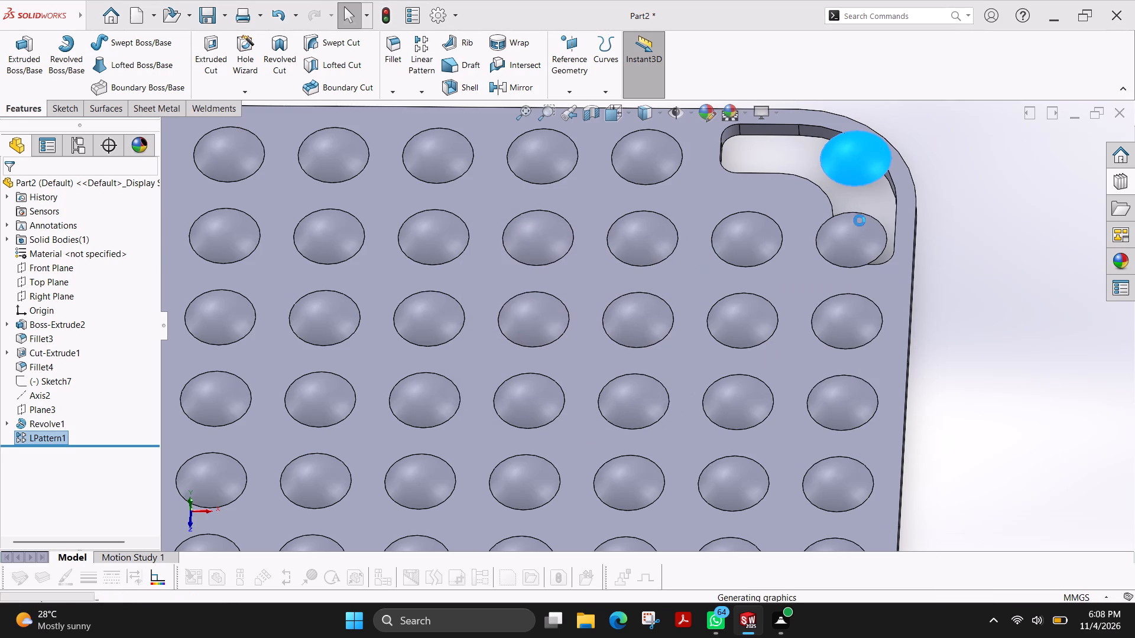
{"action": "right_click", "coordinate": [848, 238]}
{"action": "left_click", "coordinate": [898, 428]}
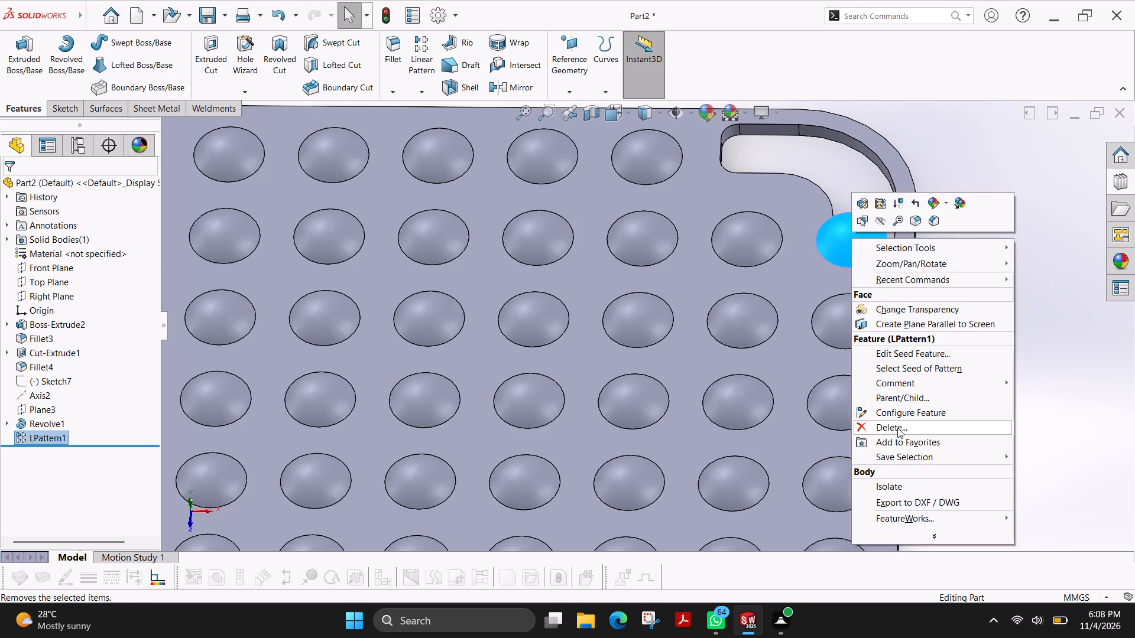
{"action": "left_click", "coordinate": [625, 266]}
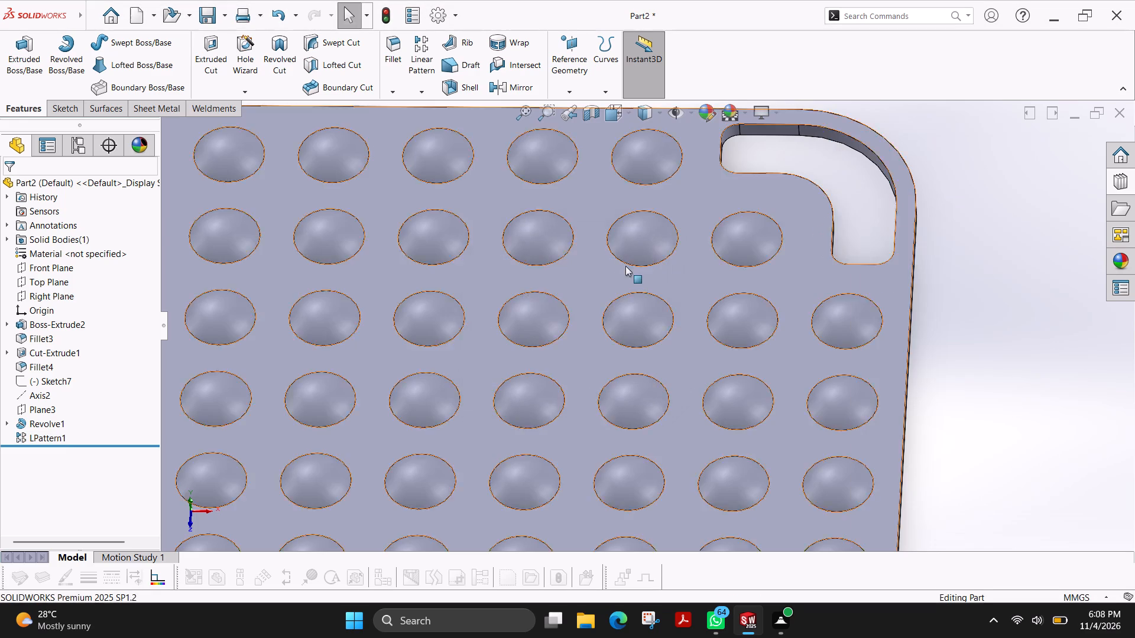
{"action": "scroll", "coordinate": [690, 297], "scroll_direction": "up", "scroll_amount": 2}
{"action": "scroll", "coordinate": [834, 335], "scroll_direction": "up", "scroll_amount": 3}
{"action": "scroll", "coordinate": [683, 486], "scroll_direction": "up", "scroll_amount": 4}
{"action": "scroll", "coordinate": [689, 380], "scroll_direction": "down", "scroll_amount": 4}
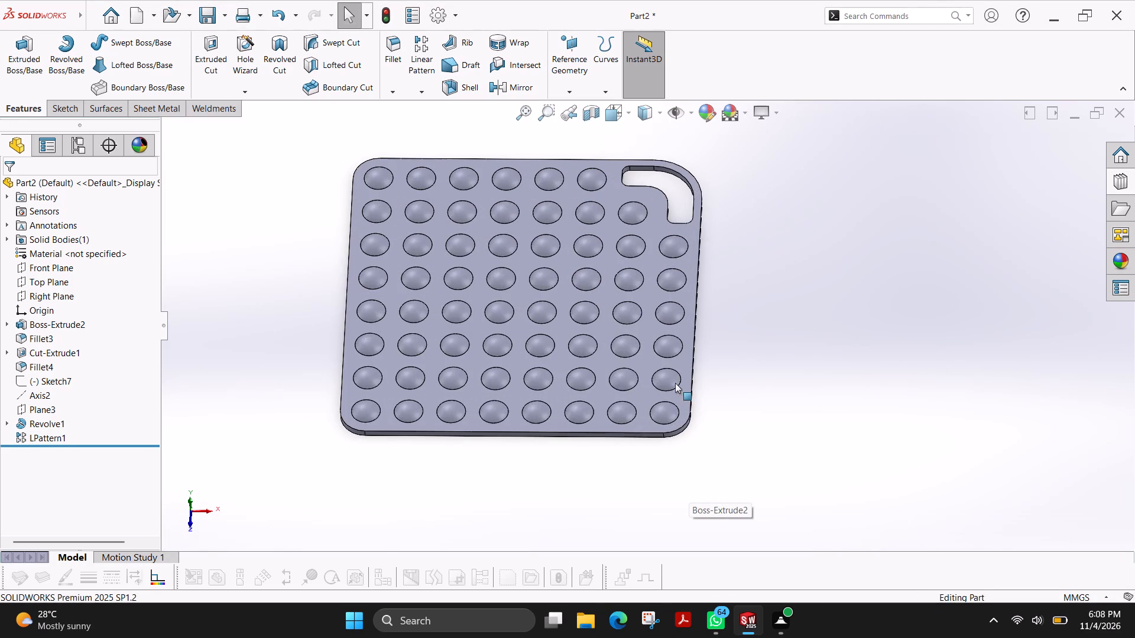
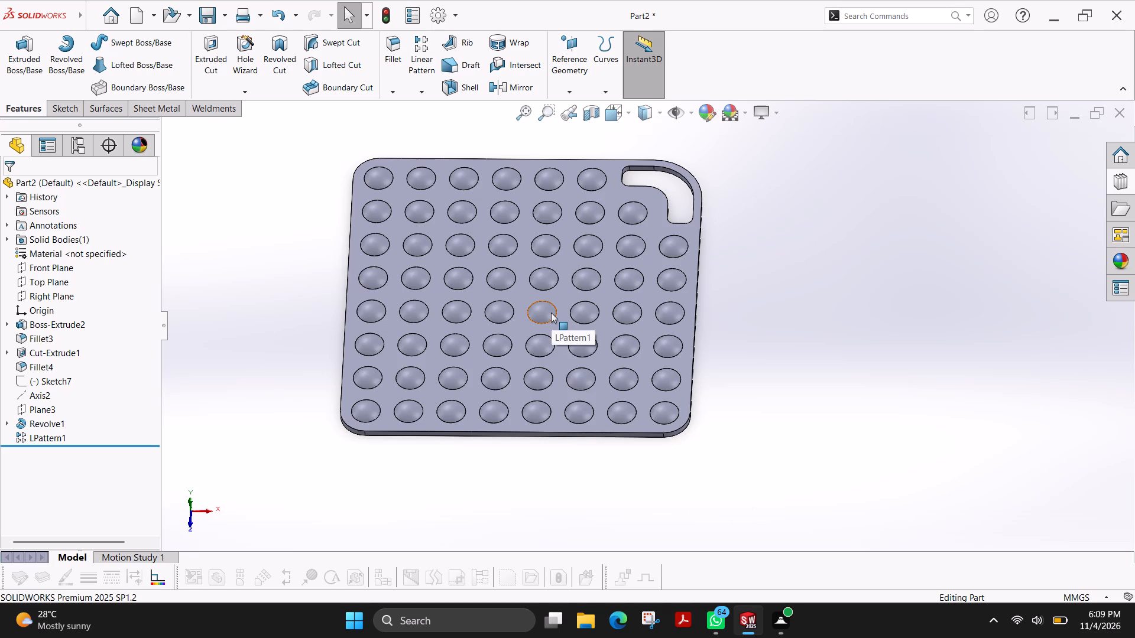
Start a new constant-size Fillet feature on the dome-patterned plate.
{"action": "scroll", "coordinate": [724, 347], "scroll_direction": "down", "scroll_amount": 3}
{"action": "middle_click_drag", "start_coordinate": [676, 288], "coordinate": [638, 209]}
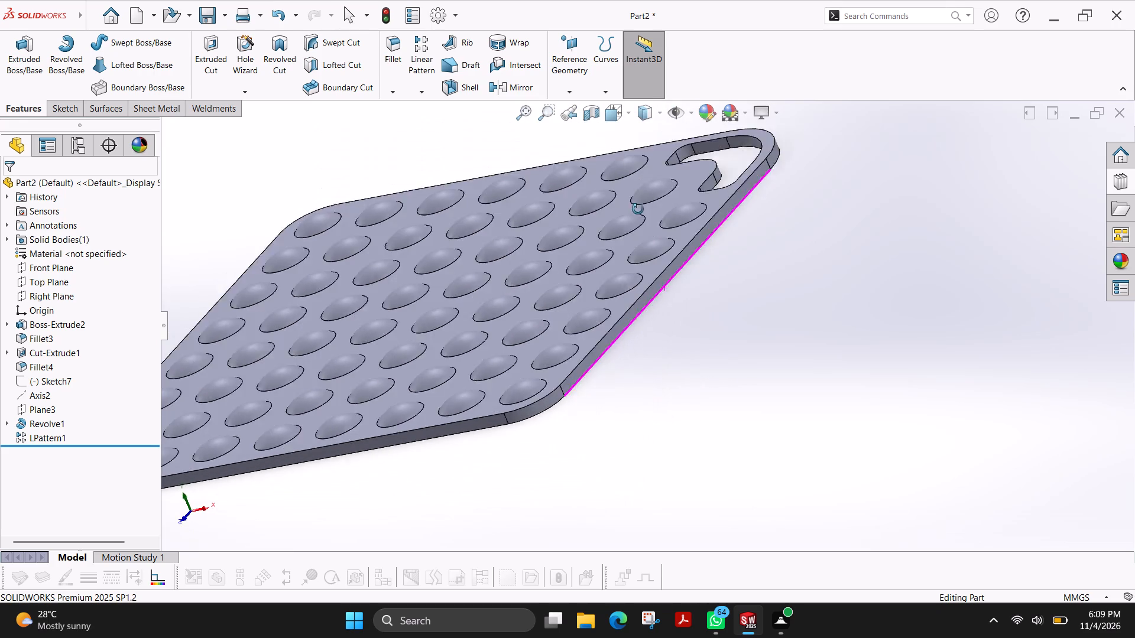
{"action": "middle_click_drag", "start_coordinate": [638, 209], "coordinate": [638, 198]}
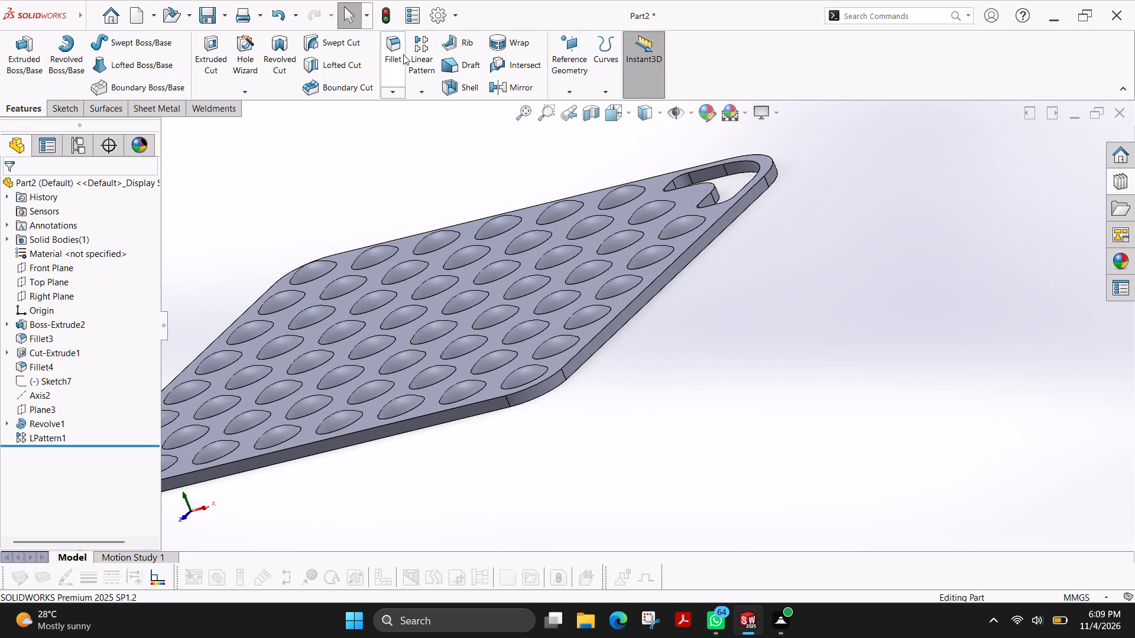
{"action": "left_click", "coordinate": [403, 54]}
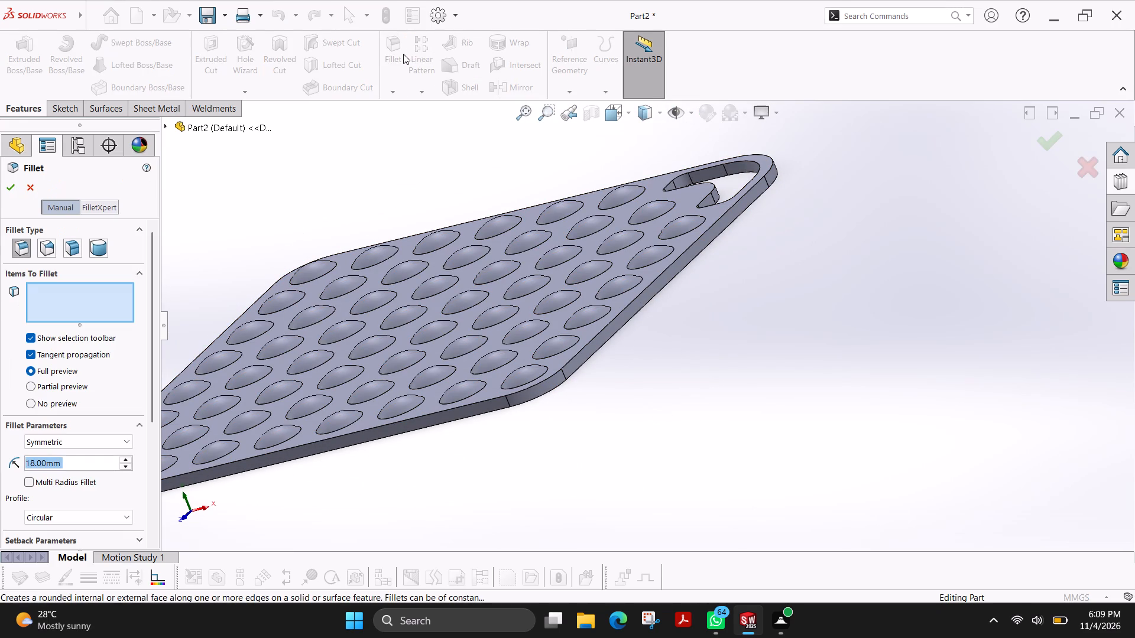
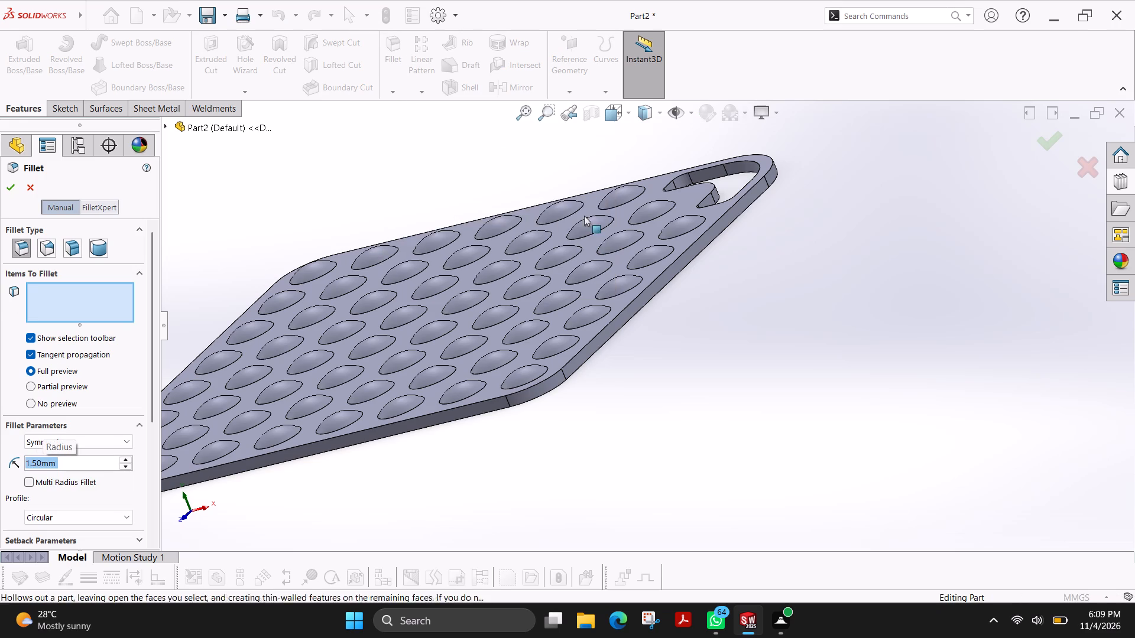
Set up a multiple-radius fillet of 1.5 mm on the plate's outer perimeter edges on both the domed and opposite faces.
{"action": "left_click", "coordinate": [63, 482]}
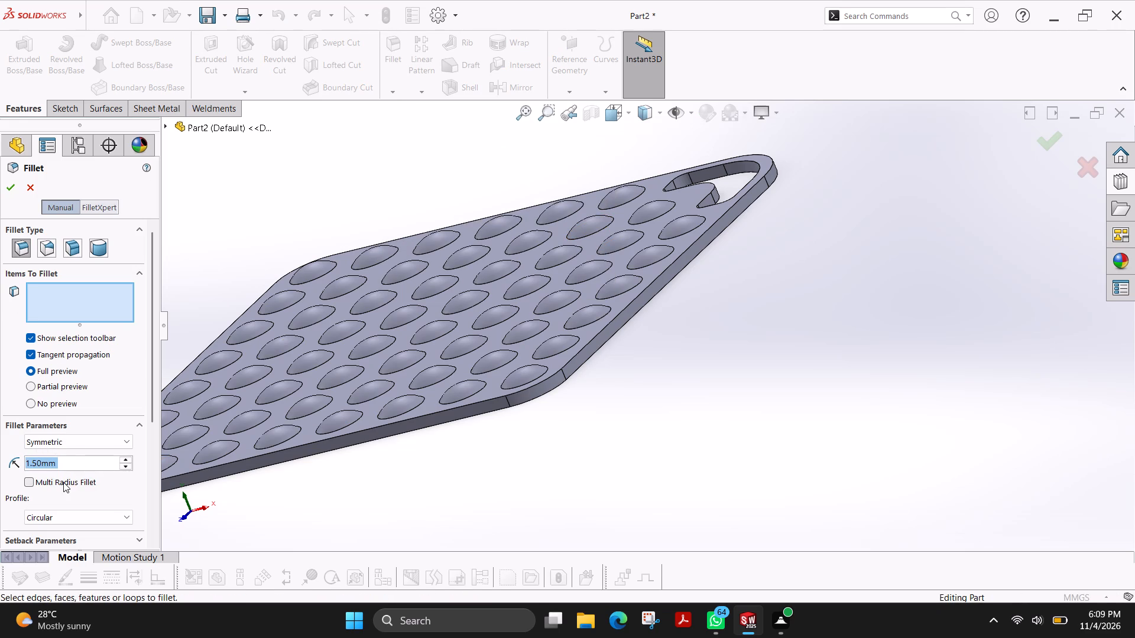
{"action": "left_click", "coordinate": [581, 351]}
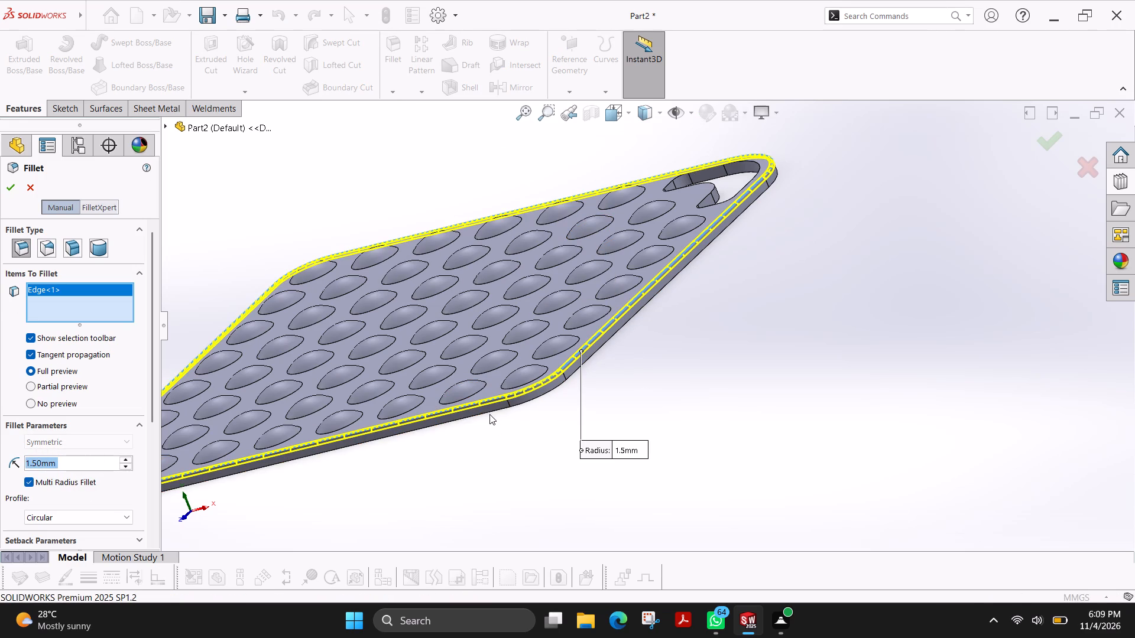
{"action": "left_click", "coordinate": [488, 413]}
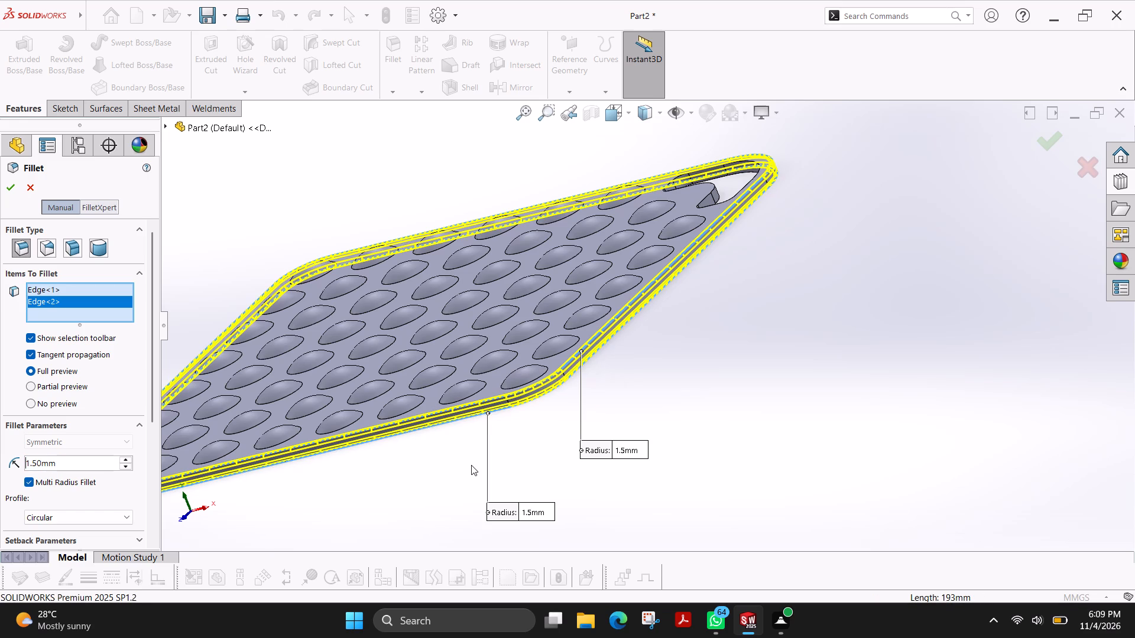
{"action": "middle_click_drag", "start_coordinate": [421, 470], "coordinate": [553, 347]}
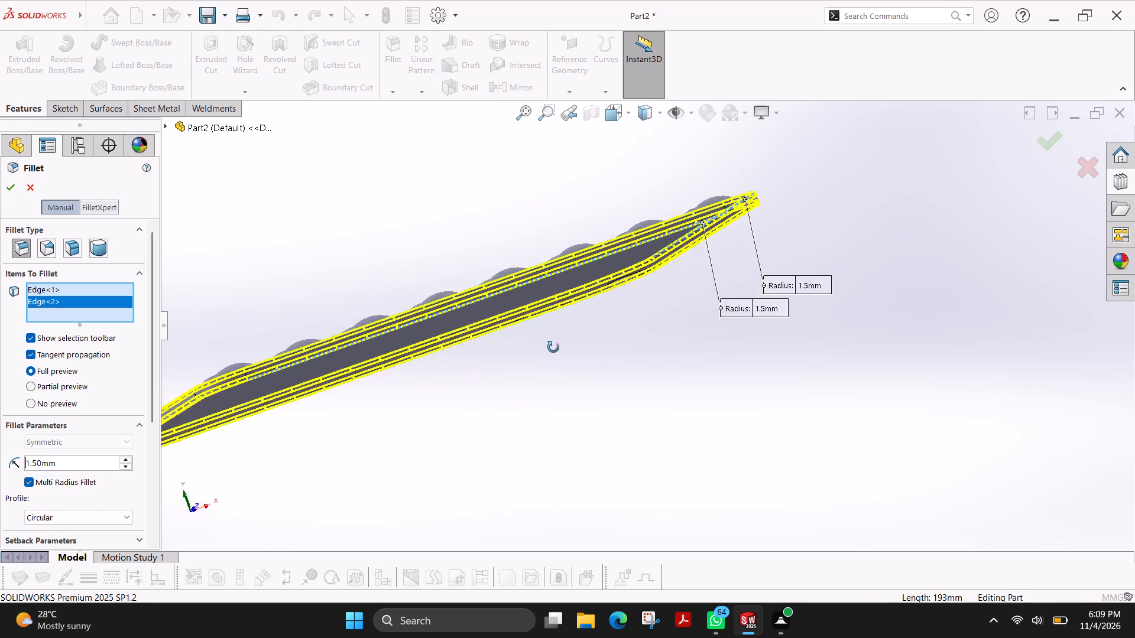
{"action": "middle_click_drag", "start_coordinate": [553, 347], "coordinate": [489, 421]}
{"action": "scroll", "coordinate": [489, 421], "scroll_direction": "up", "scroll_amount": 1}
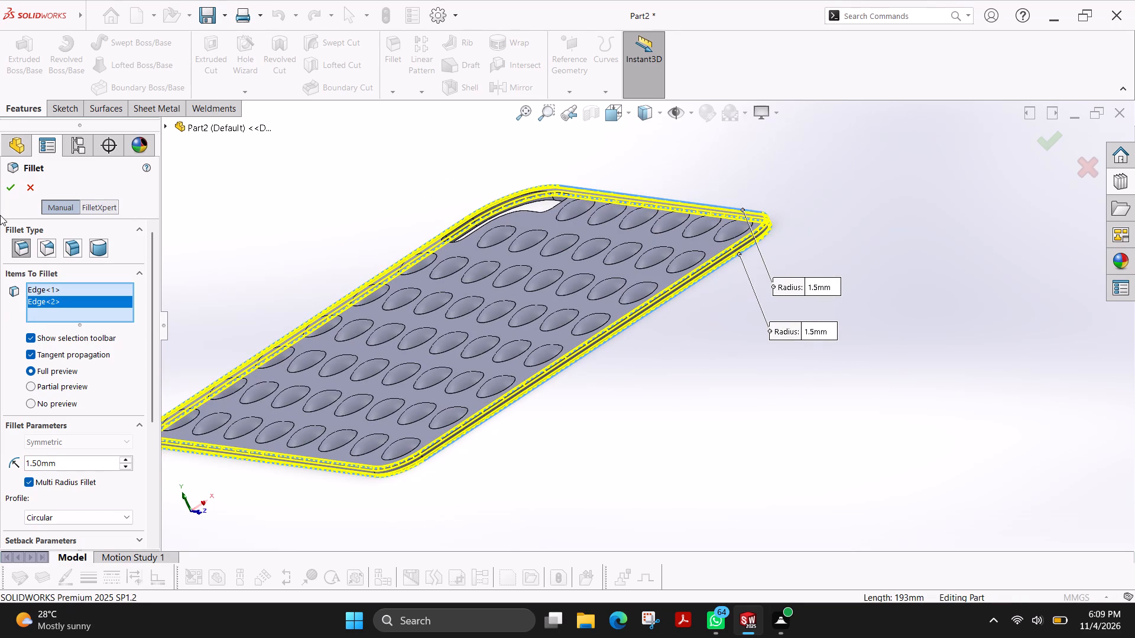
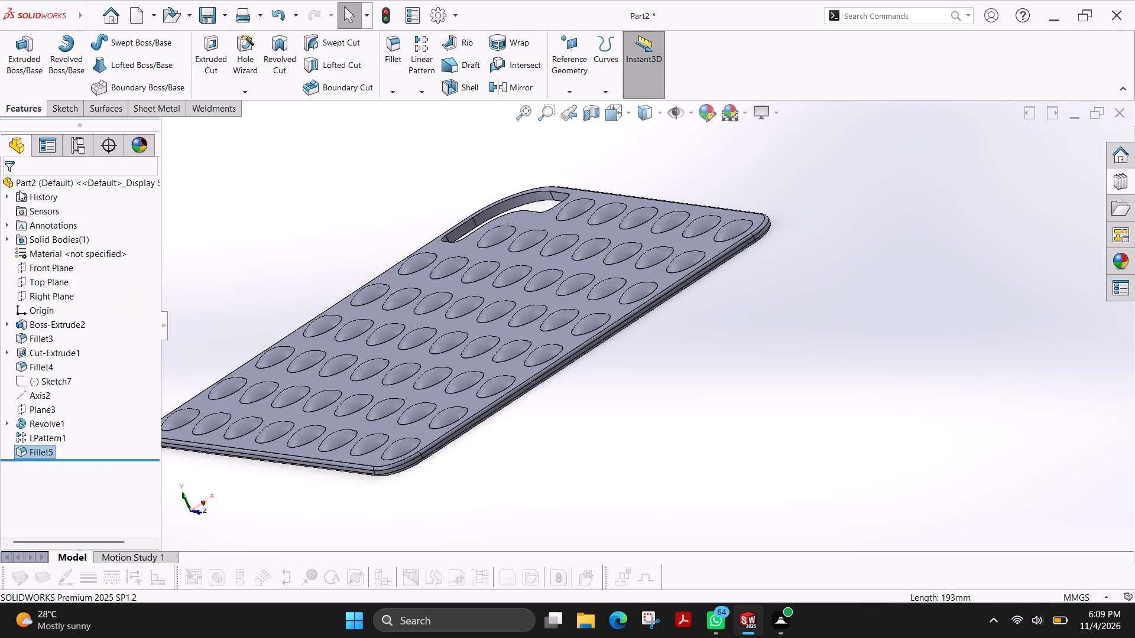
Start saving the finished part and choose the solidworks folder inside Desktop > fuji drawing file as its location.
{"action": "middle_click_drag", "start_coordinate": [719, 311], "coordinate": [667, 401]}
{"action": "scroll", "coordinate": [666, 400], "scroll_direction": "up", "scroll_amount": 3}
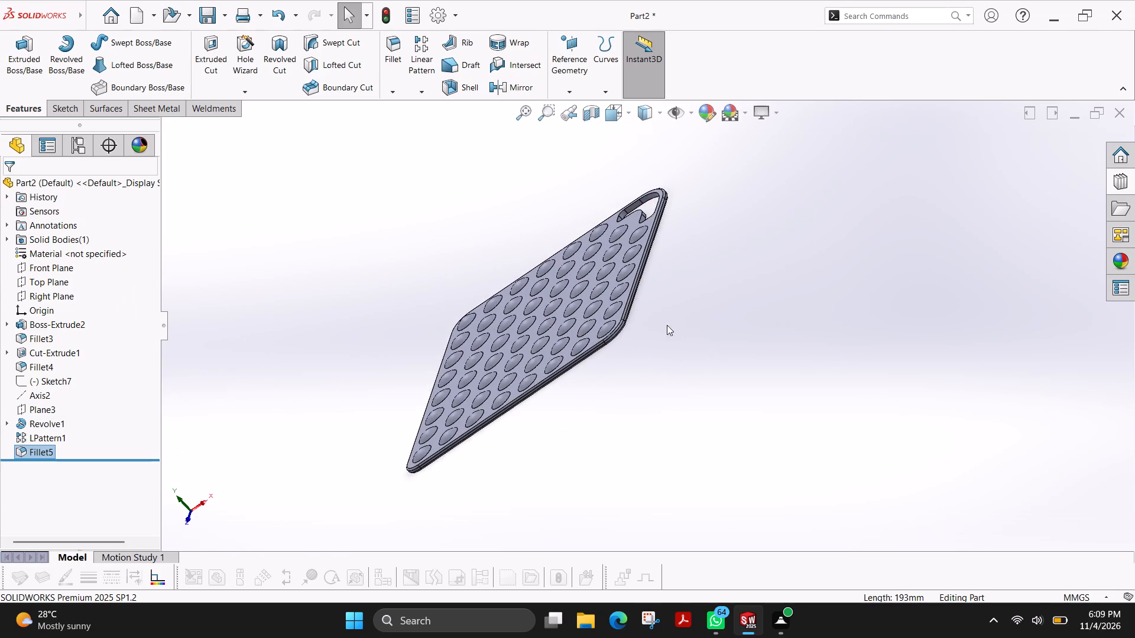
{"action": "middle_click_drag", "start_coordinate": [666, 308], "coordinate": [728, 349]}
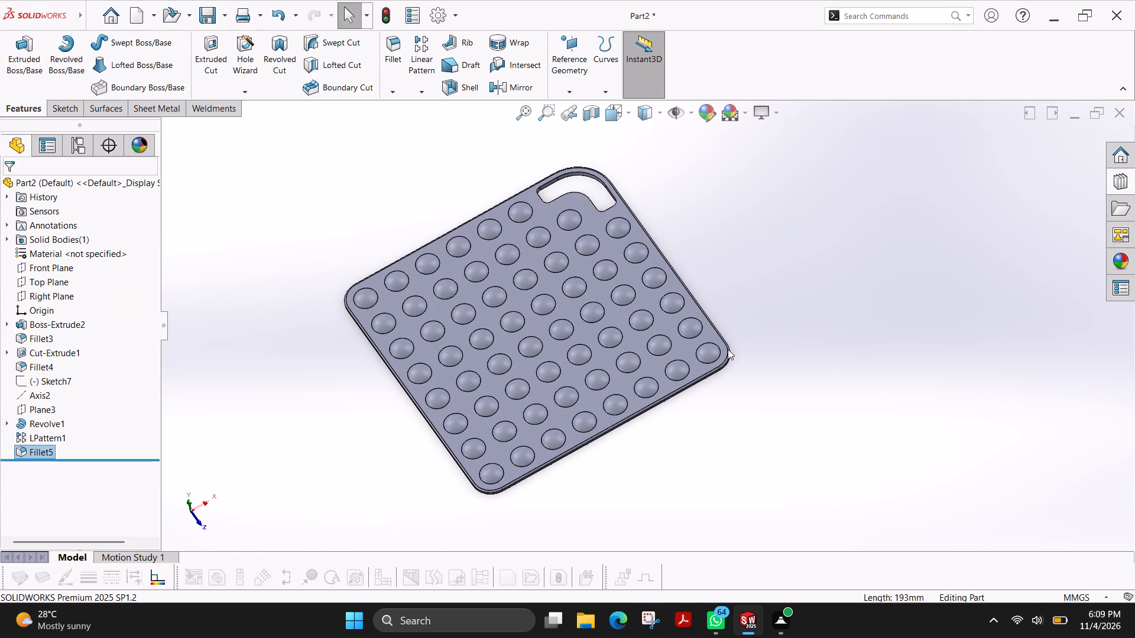
{"action": "key", "text": "ctrl+s"}
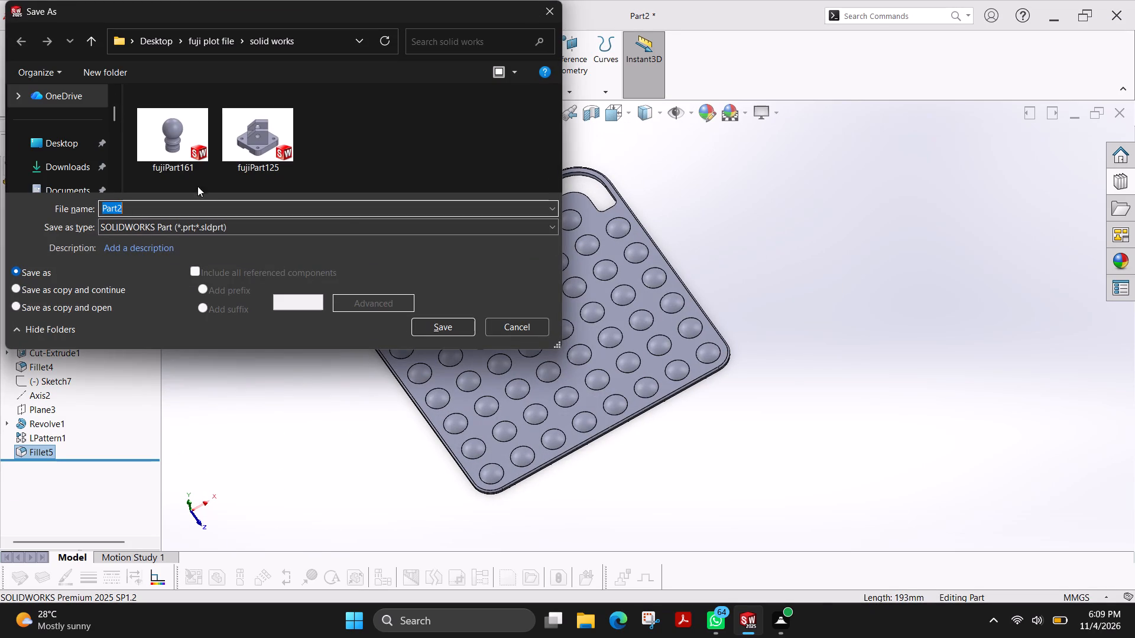
{"action": "left_click", "coordinate": [152, 47]}
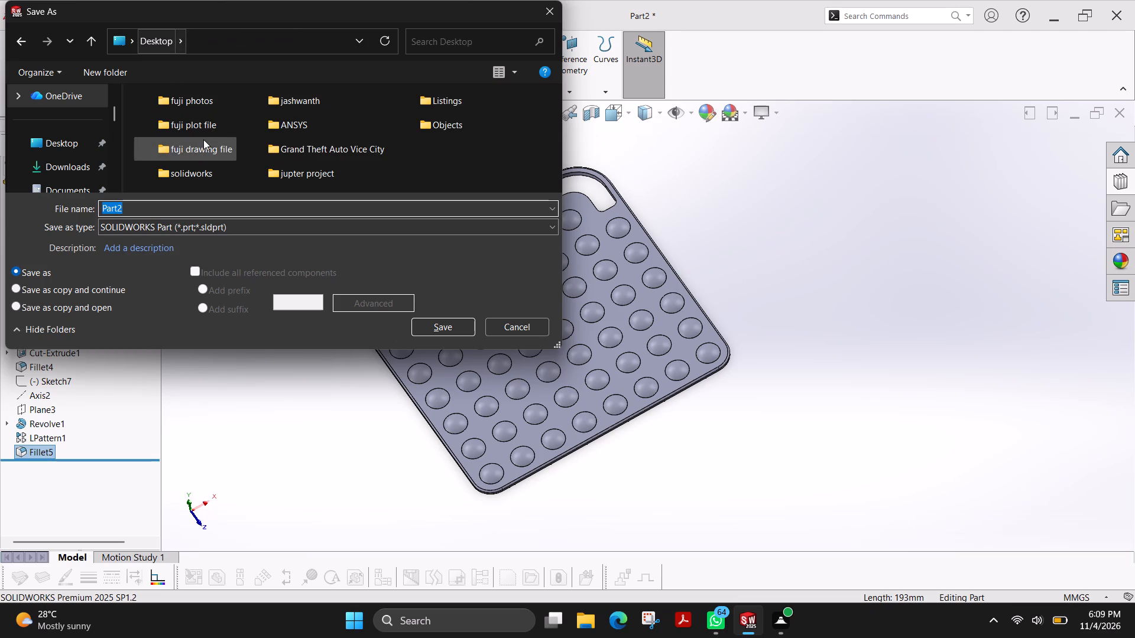
{"action": "double_click", "coordinate": [209, 152]}
{"action": "double_click", "coordinate": [176, 118]}
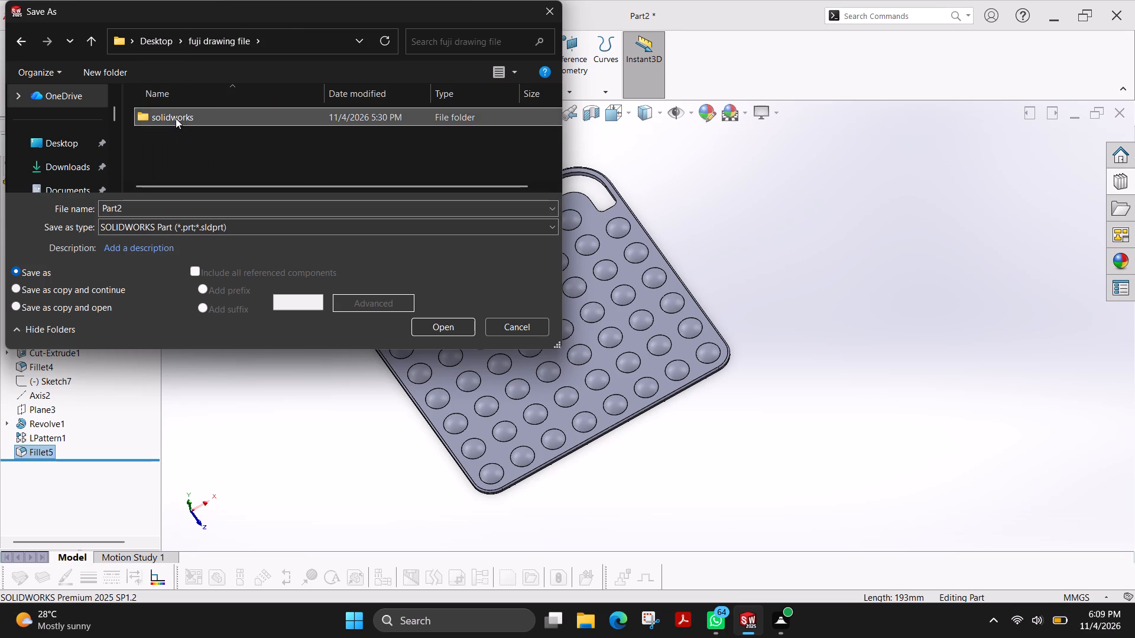
Name the part file fujiPart171, keeping the SOLIDWORKS Part file type, and save it.
{"action": "left_click", "coordinate": [158, 211]}
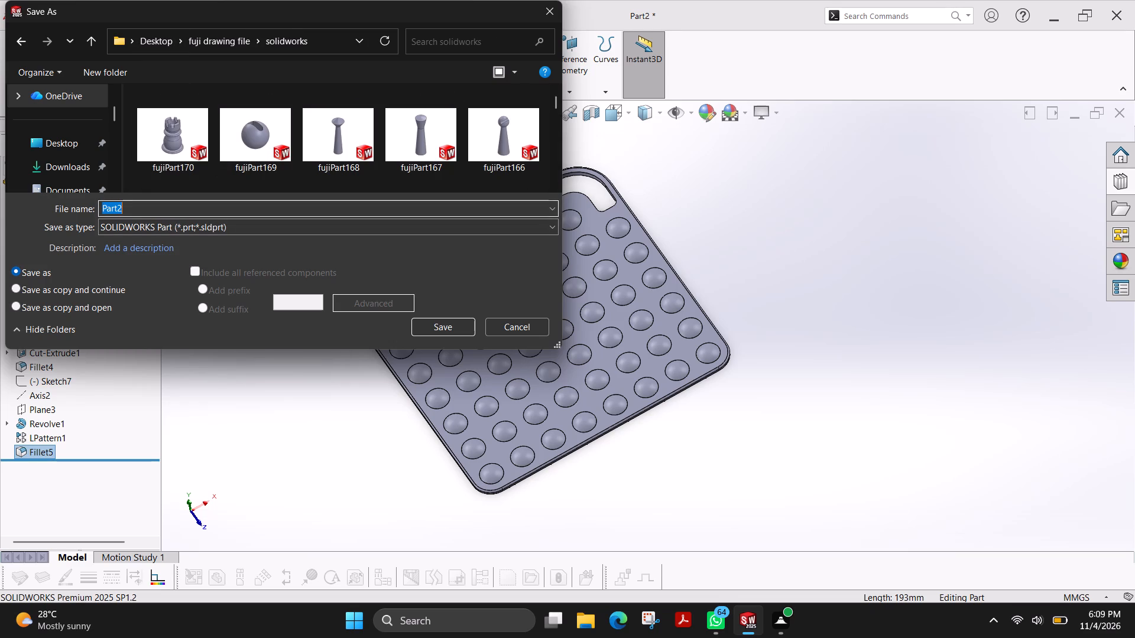
{"action": "key", "text": "Right"}
{"action": "key", "text": "BackSpace"}
{"action": "type", "text": "171"}
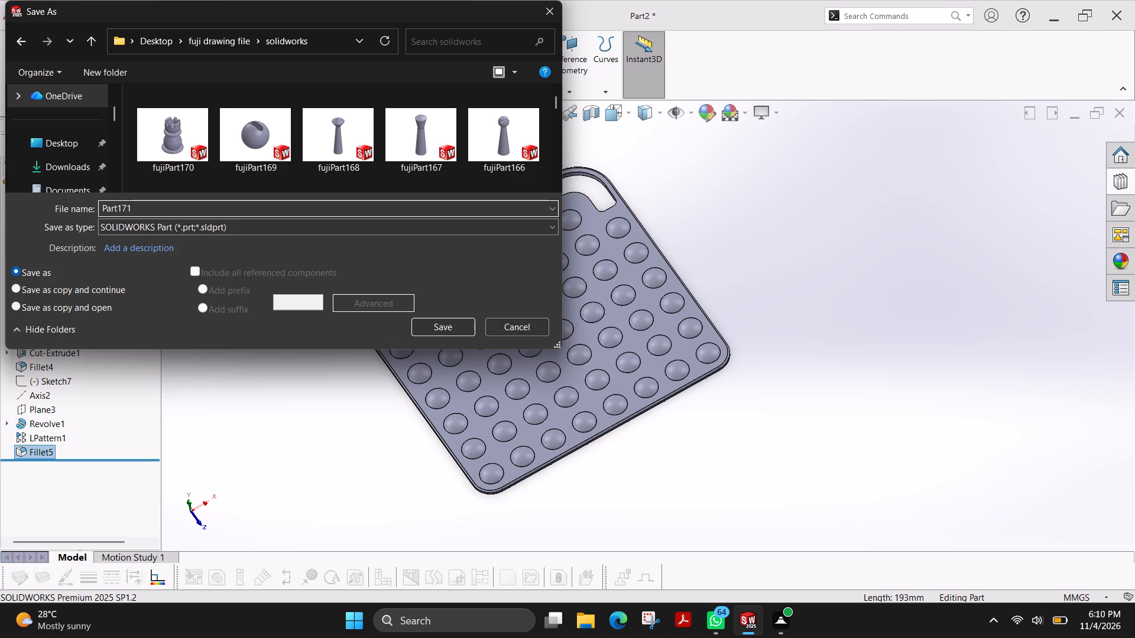
{"action": "key", "text": "Left"}
{"action": "key", "text": "Left"}
{"action": "key", "text": "Left"}
{"action": "key", "text": "Left"}
{"action": "key", "text": "Left"}
{"action": "key", "text": "Left"}
{"action": "key", "text": "Left"}
{"action": "key", "text": "Left"}
{"action": "key", "text": "Left"}
{"action": "key", "text": "Left"}
{"action": "key", "text": "Left"}
{"action": "key", "text": "Left"}
{"action": "key", "text": "Left"}
{"action": "key", "text": "Left"}
{"action": "key", "text": "Left"}
{"action": "key", "text": "Left"}
{"action": "key", "text": "Left"}
{"action": "key", "text": "Left"}
{"action": "key", "text": "Left"}
{"action": "type", "text": "fuji"}
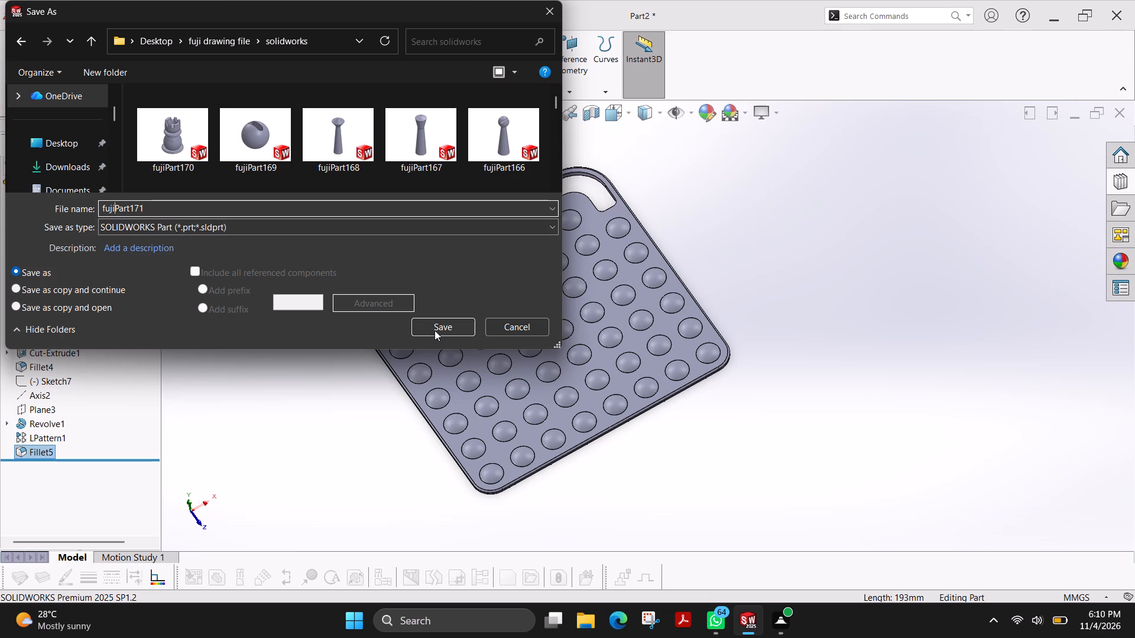
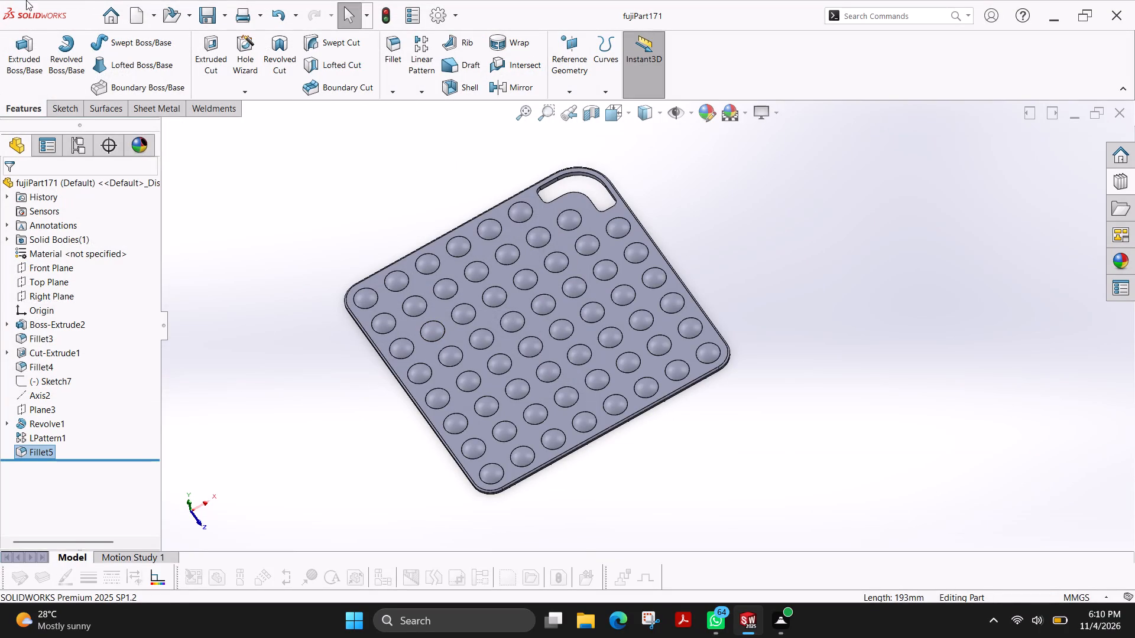
Save a PDF copy of the part as fujiPart171 in the solid works folder inside Desktop > fuji plot file.
{"action": "left_click", "coordinate": [118, 179]}
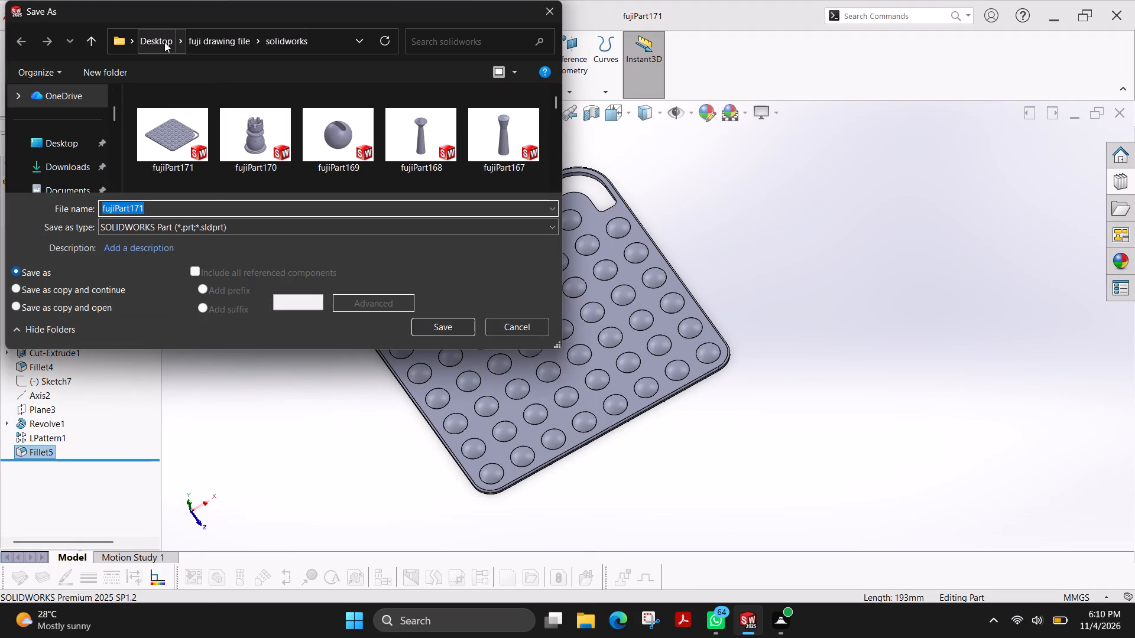
{"action": "left_click", "coordinate": [163, 40]}
{"action": "double_click", "coordinate": [190, 132]}
{"action": "double_click", "coordinate": [169, 117]}
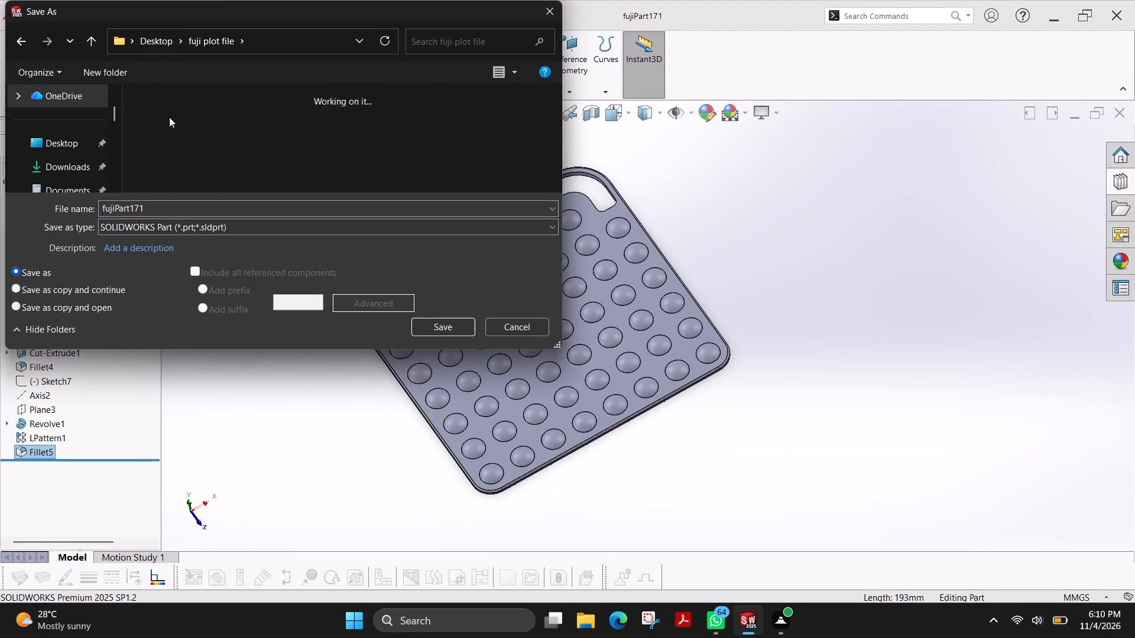
{"action": "left_click", "coordinate": [171, 227]}
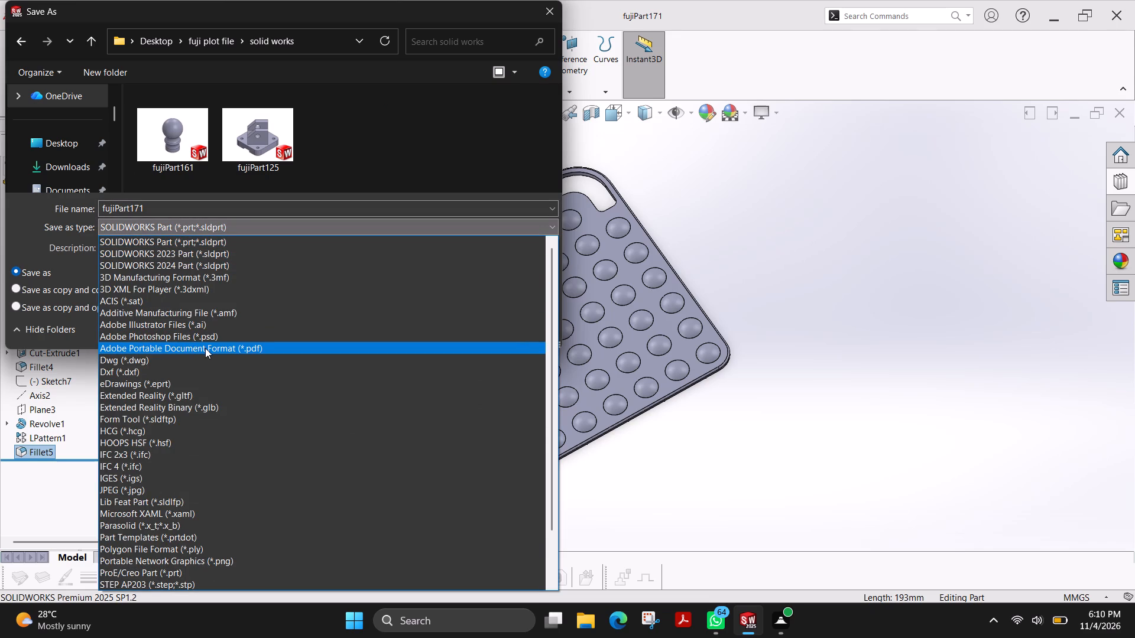
{"action": "left_click", "coordinate": [205, 348]}
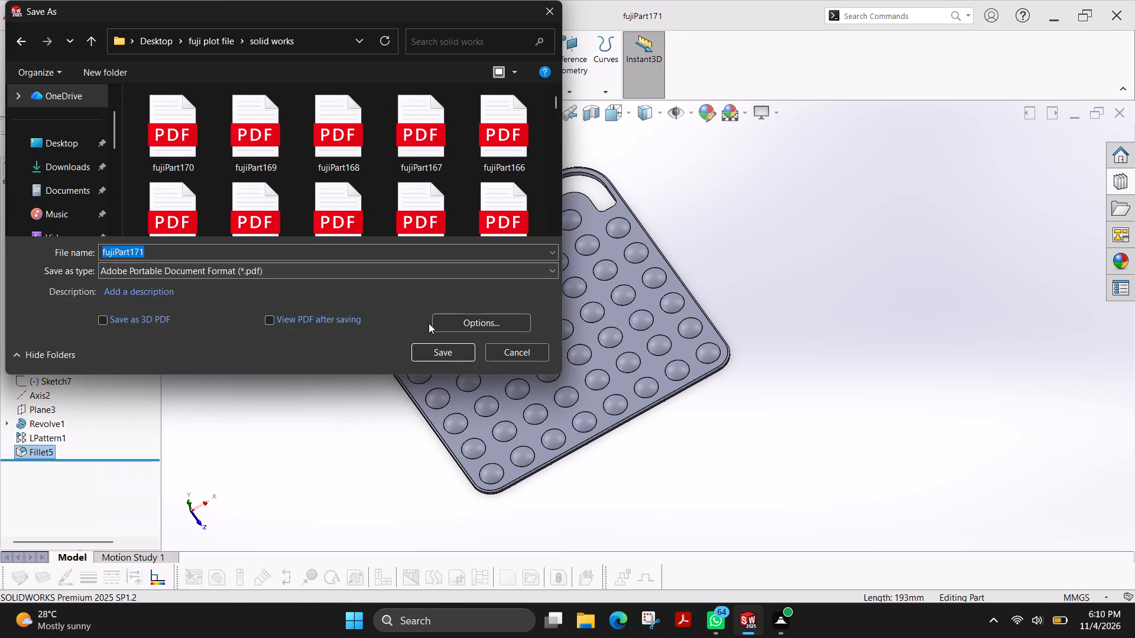
{"action": "left_click", "coordinate": [445, 356]}
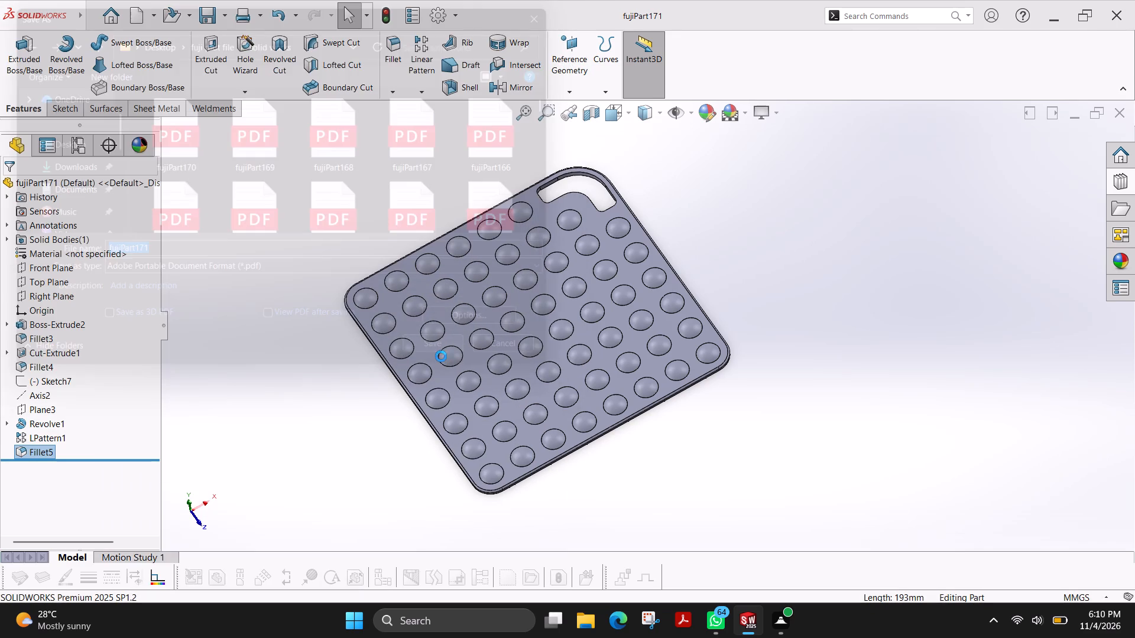